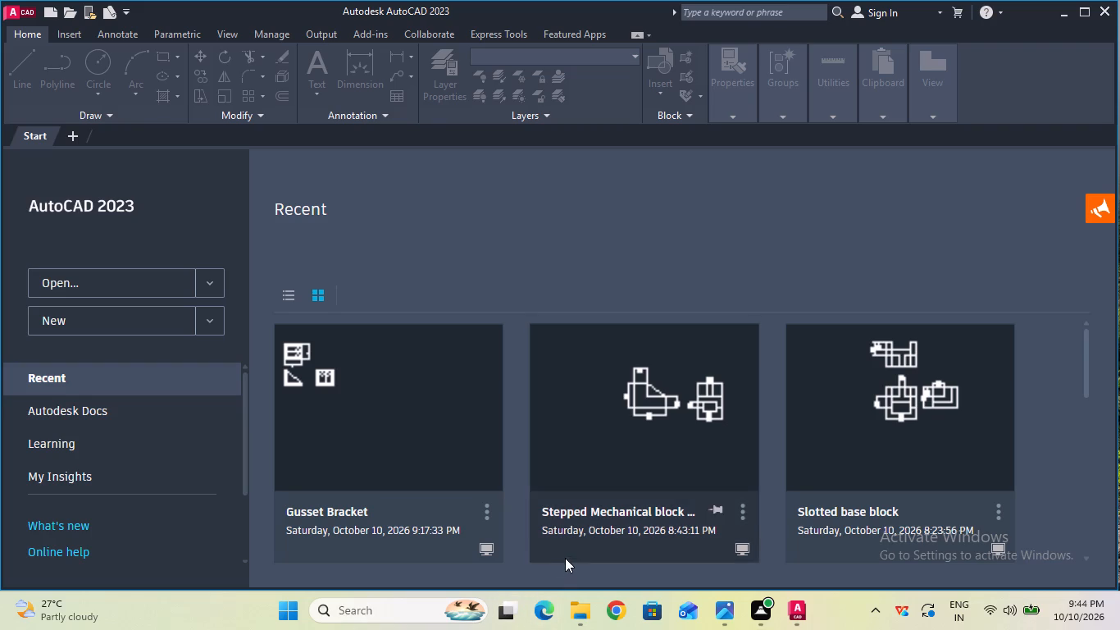
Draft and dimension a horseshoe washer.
Remove Gusset Bracket, Stepped Mechanical block, Slotted base block and Hubbed Flange from the recent drawings list.
{"action": "left_click", "coordinate": [488, 517]}
{"action": "left_click", "coordinate": [486, 475]}
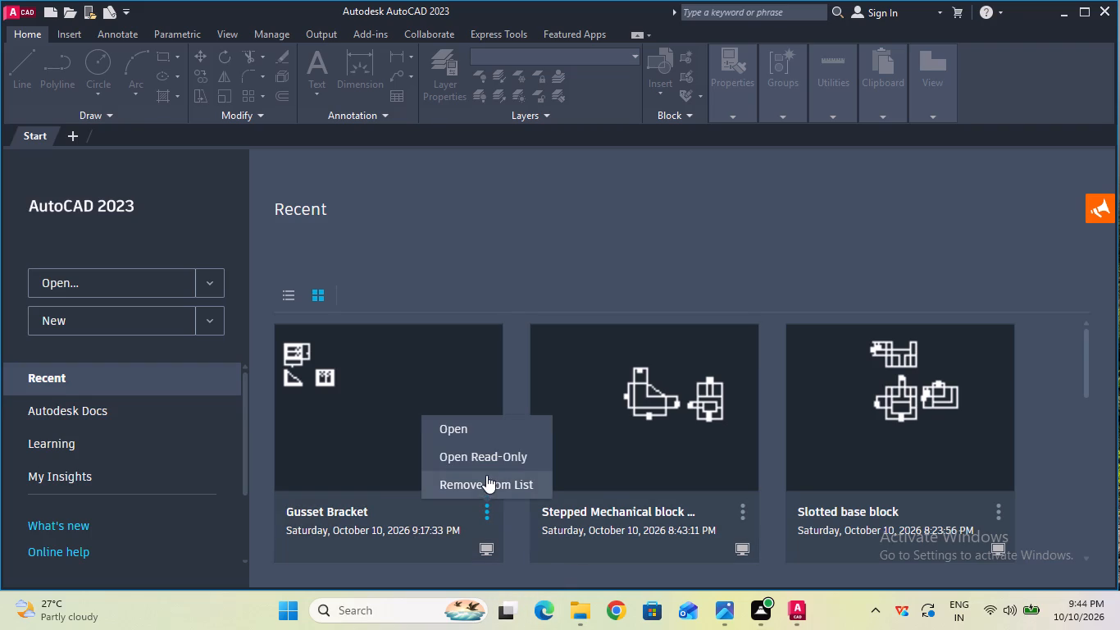
{"action": "left_click", "coordinate": [485, 504]}
{"action": "left_click", "coordinate": [484, 473]}
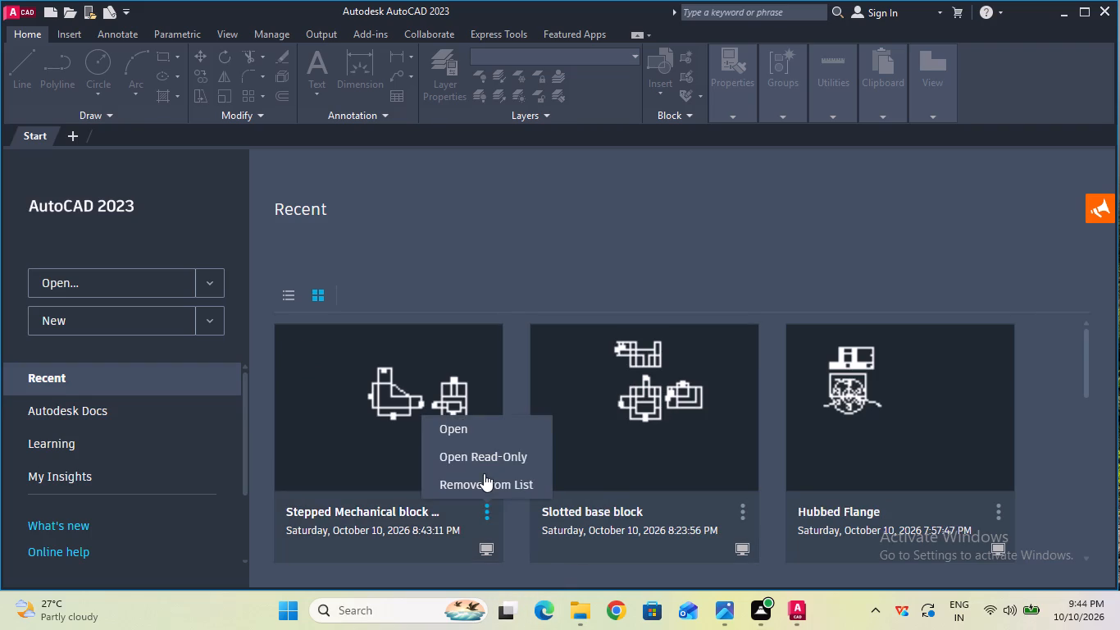
{"action": "left_click", "coordinate": [482, 509]}
{"action": "left_click", "coordinate": [482, 490]}
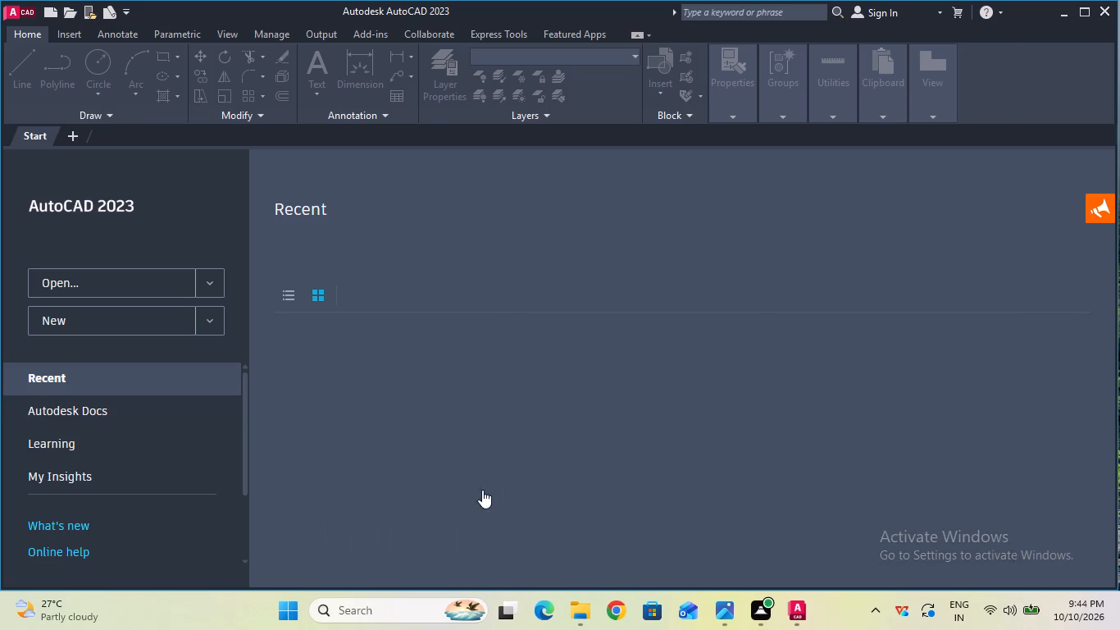
{"action": "left_click", "coordinate": [484, 514]}
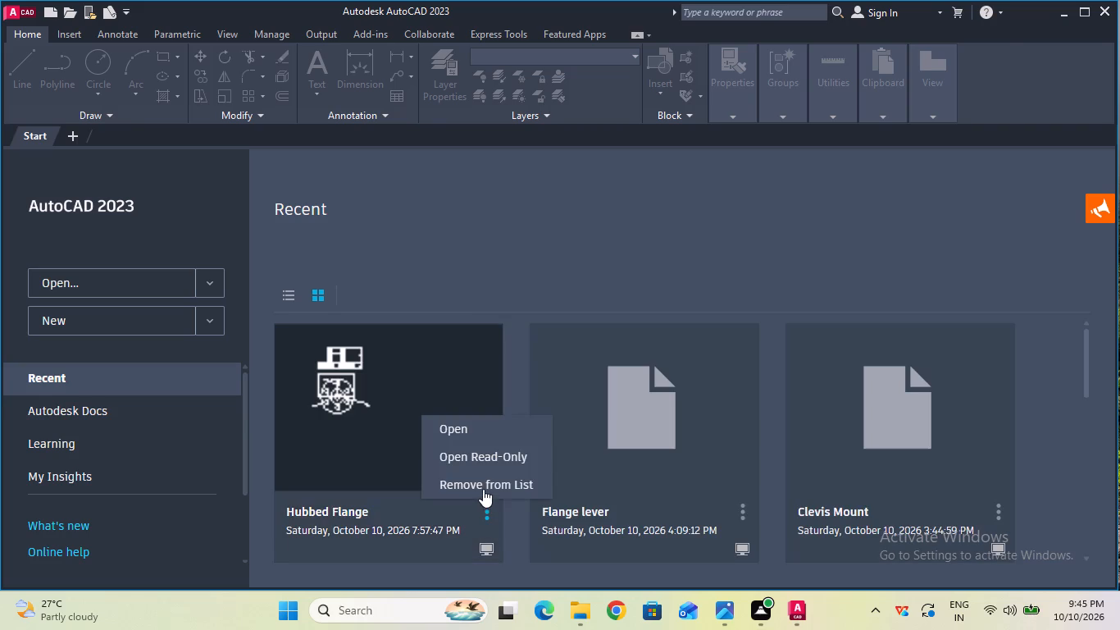
{"action": "left_click", "coordinate": [483, 489]}
Remove Flange lever, Clevis Mount, the mechanical mounting bracket and coupling spider from the recent drawings list.
{"action": "left_click", "coordinate": [483, 507]}
{"action": "left_click", "coordinate": [481, 488]}
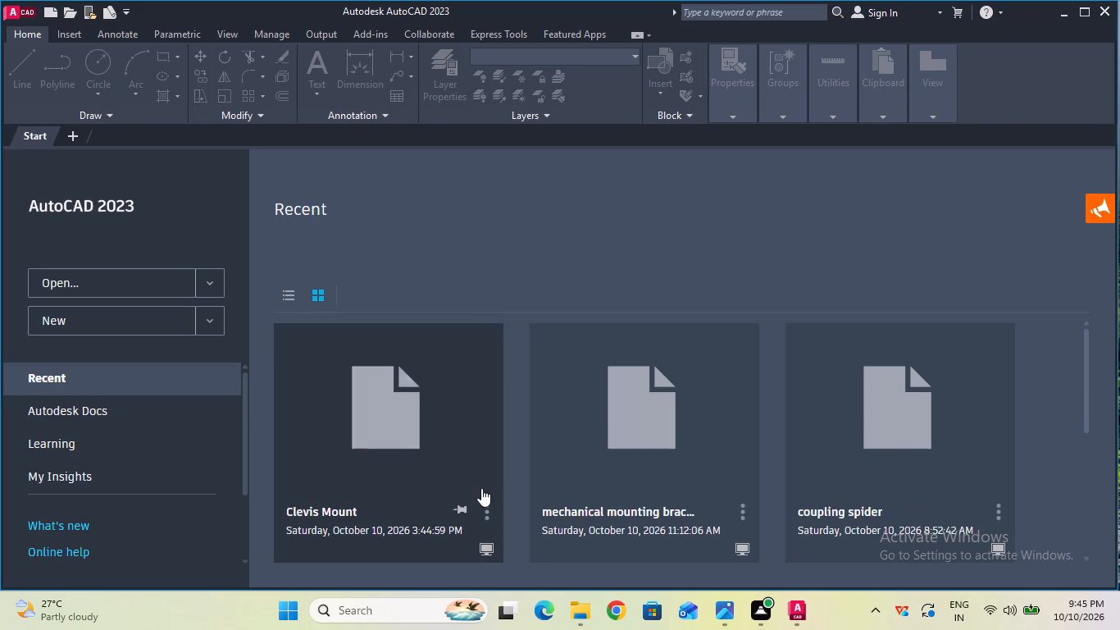
{"action": "left_click", "coordinate": [484, 514]}
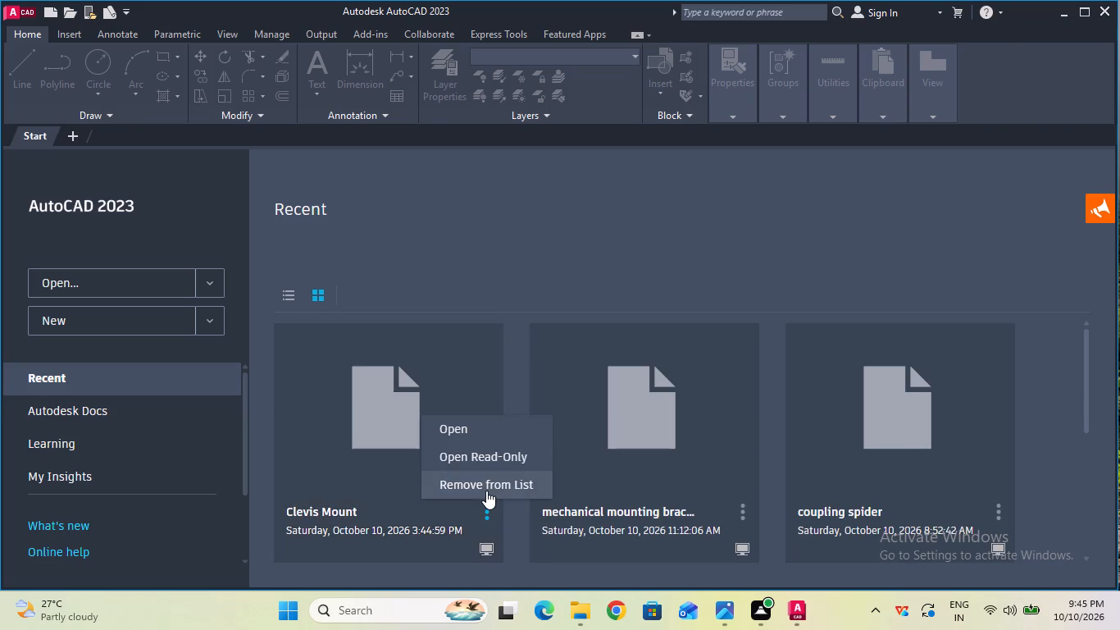
{"action": "left_click", "coordinate": [486, 491]}
{"action": "left_click", "coordinate": [485, 510]}
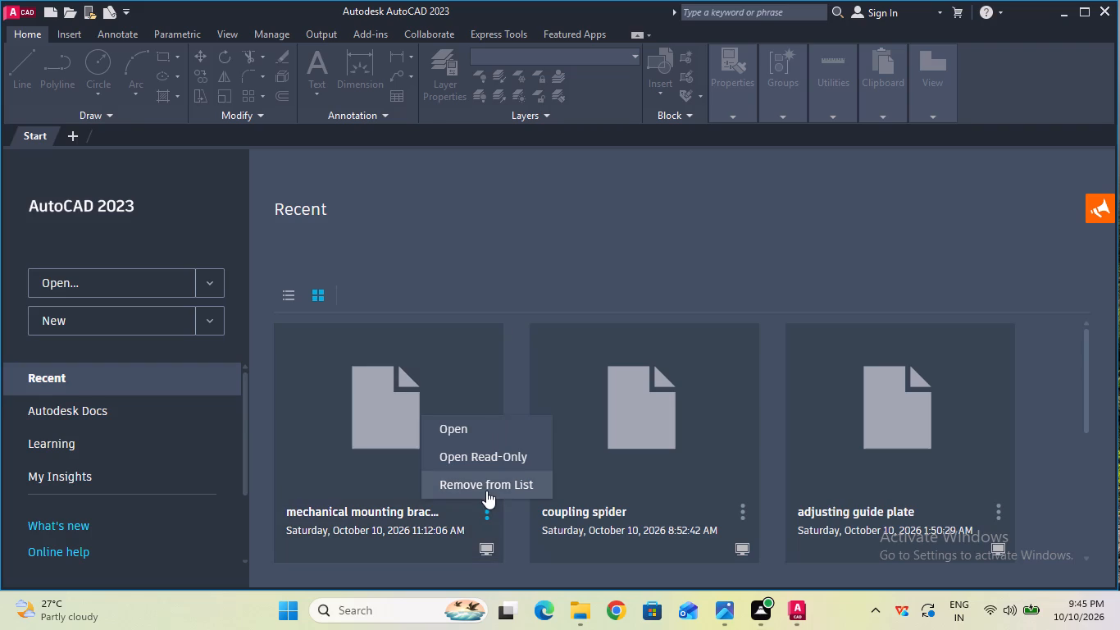
{"action": "left_click", "coordinate": [486, 491]}
{"action": "left_click", "coordinate": [485, 515]}
{"action": "left_click", "coordinate": [485, 491]}
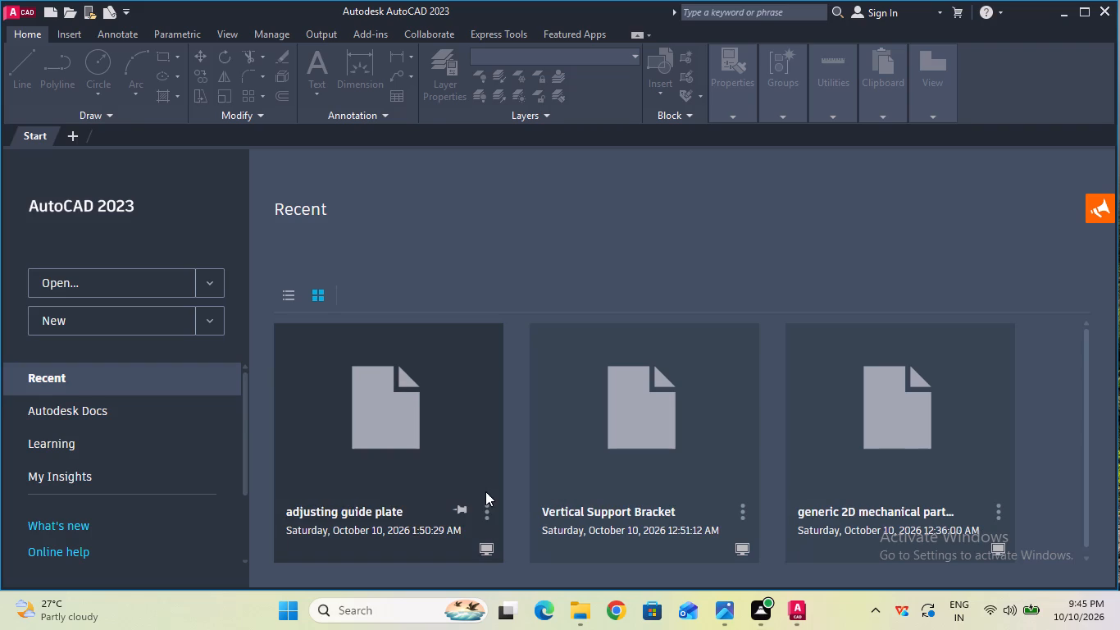
Create a new blank drawing.
{"action": "left_click", "coordinate": [174, 318]}
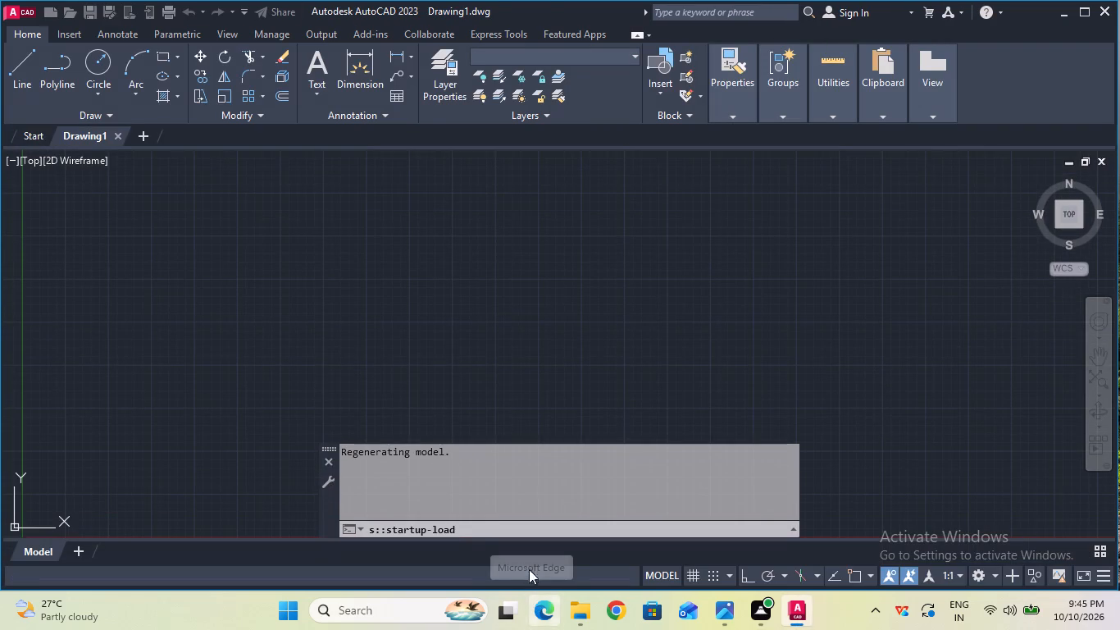
Turn on log file recording for the new drawing with LOGFILEON.
{"action": "left_click", "coordinate": [512, 525]}
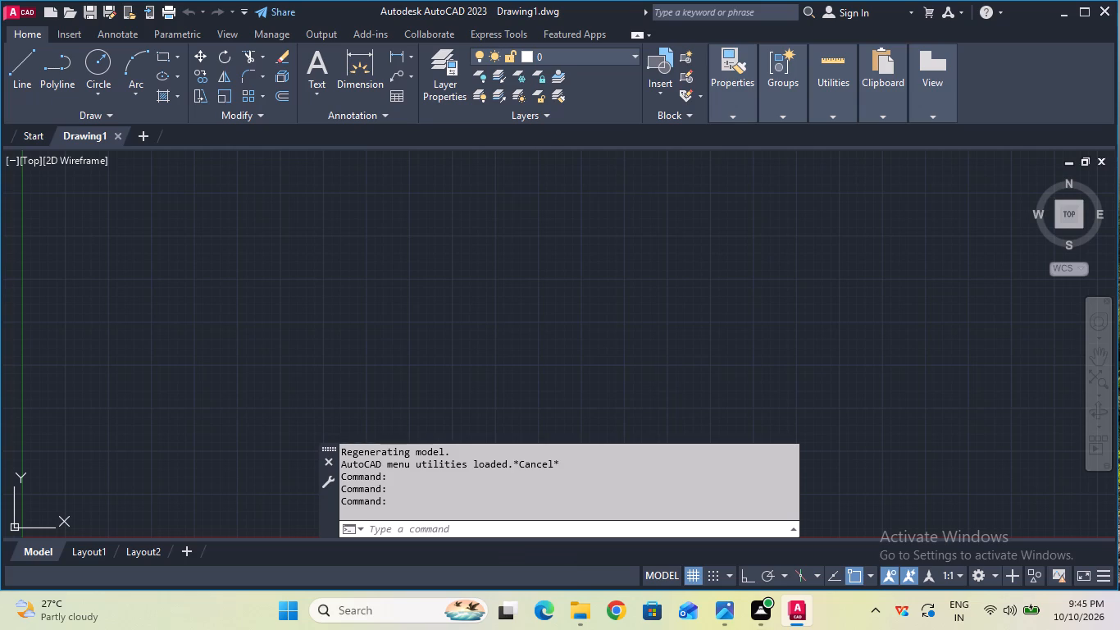
{"action": "type", "text": "log"}
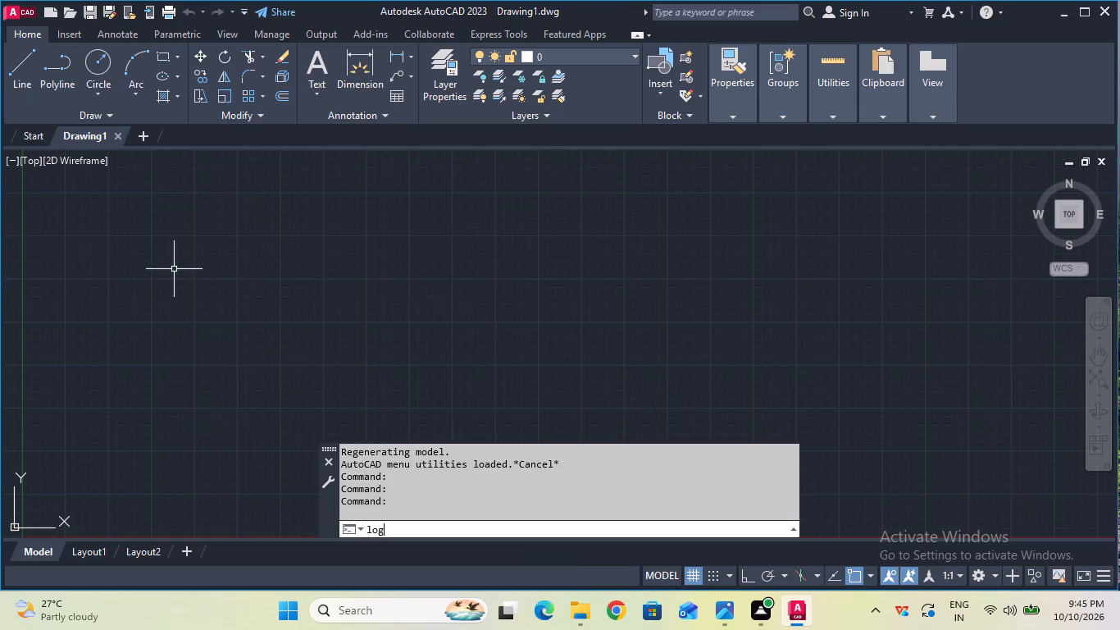
{"action": "left_click", "coordinate": [432, 396]}
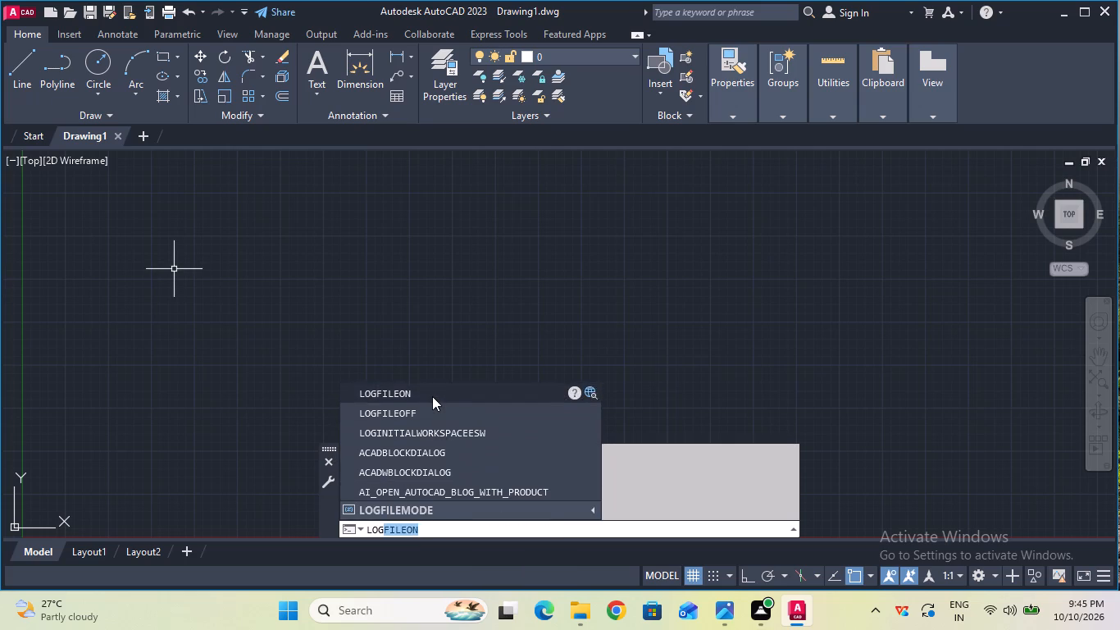
Configure the drawing units with length precision 0 and the insertion scale in millimeters.
{"action": "left_click", "coordinate": [423, 530]}
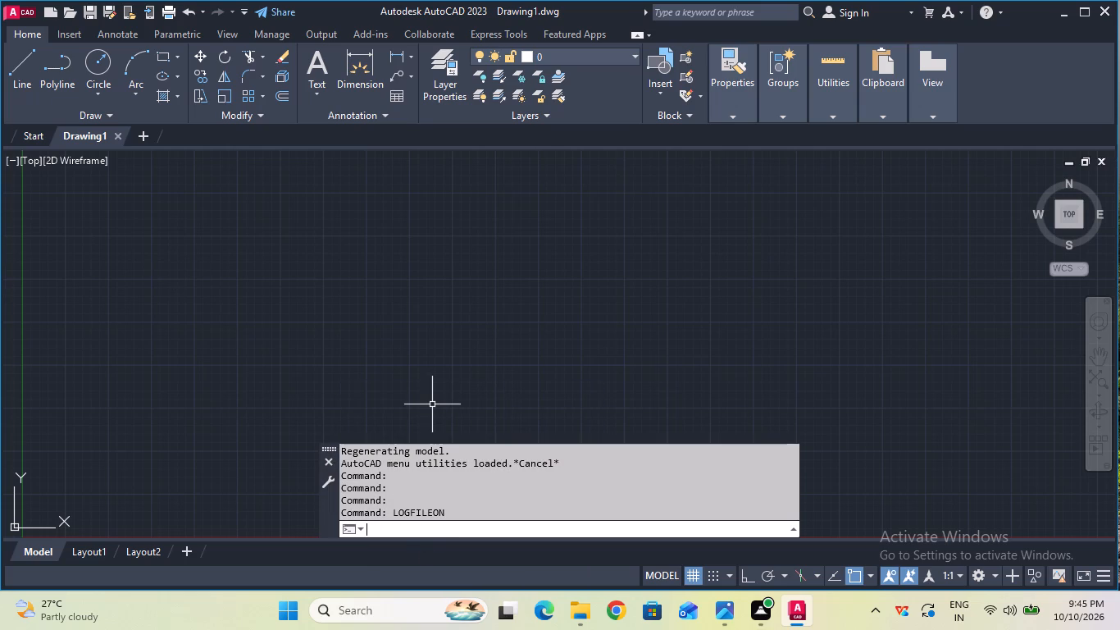
{"action": "type", "text": "unit"}
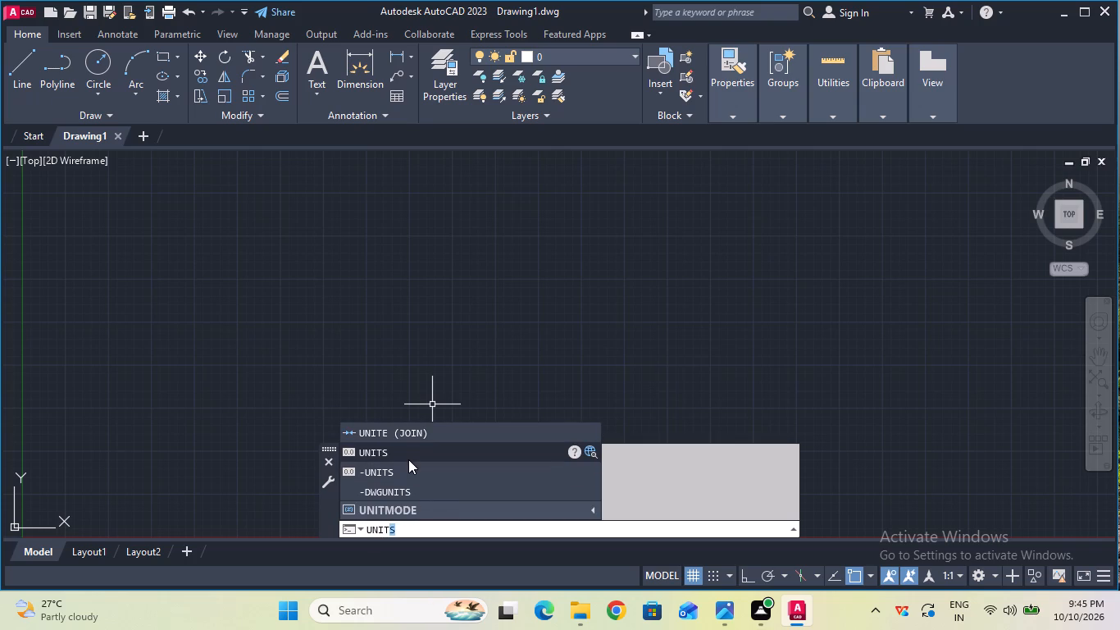
{"action": "left_click", "coordinate": [407, 453]}
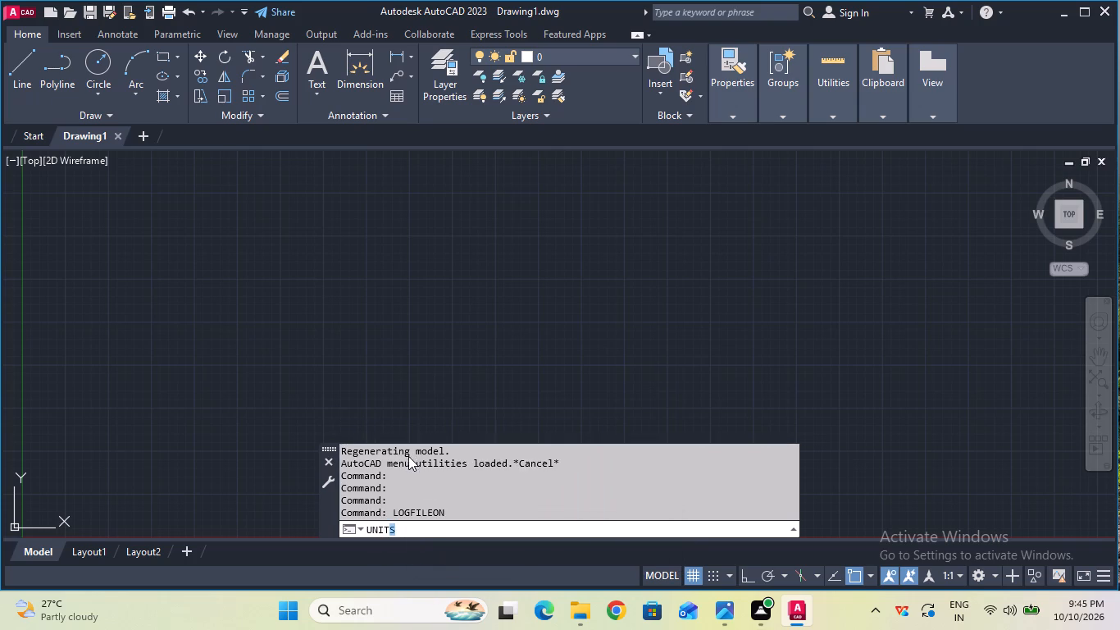
{"action": "left_click", "coordinate": [480, 225]}
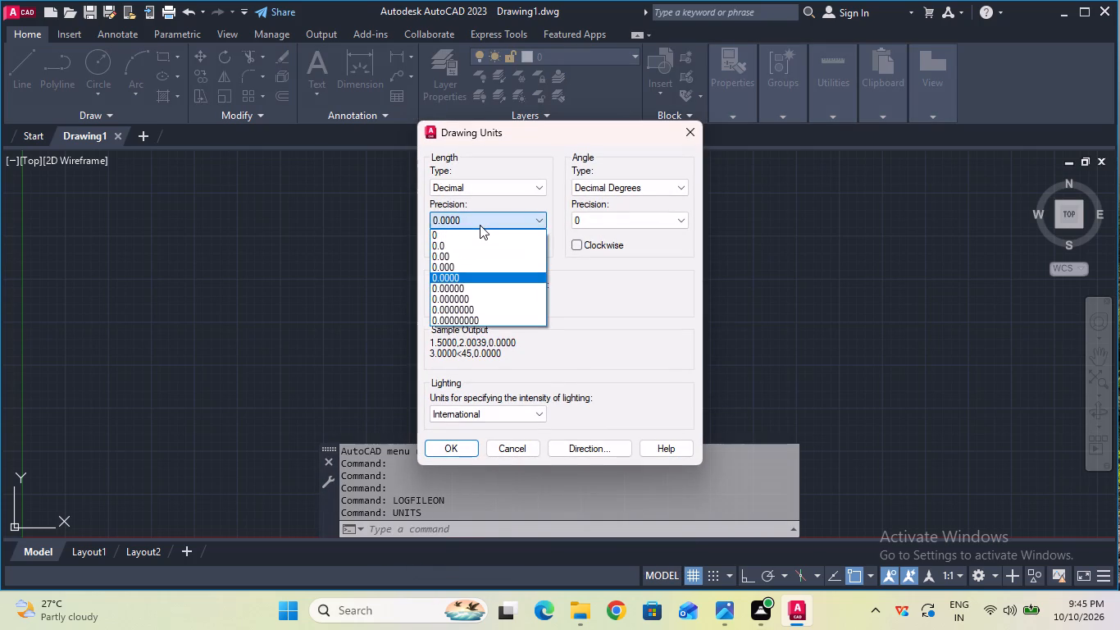
{"action": "left_click", "coordinate": [474, 240]}
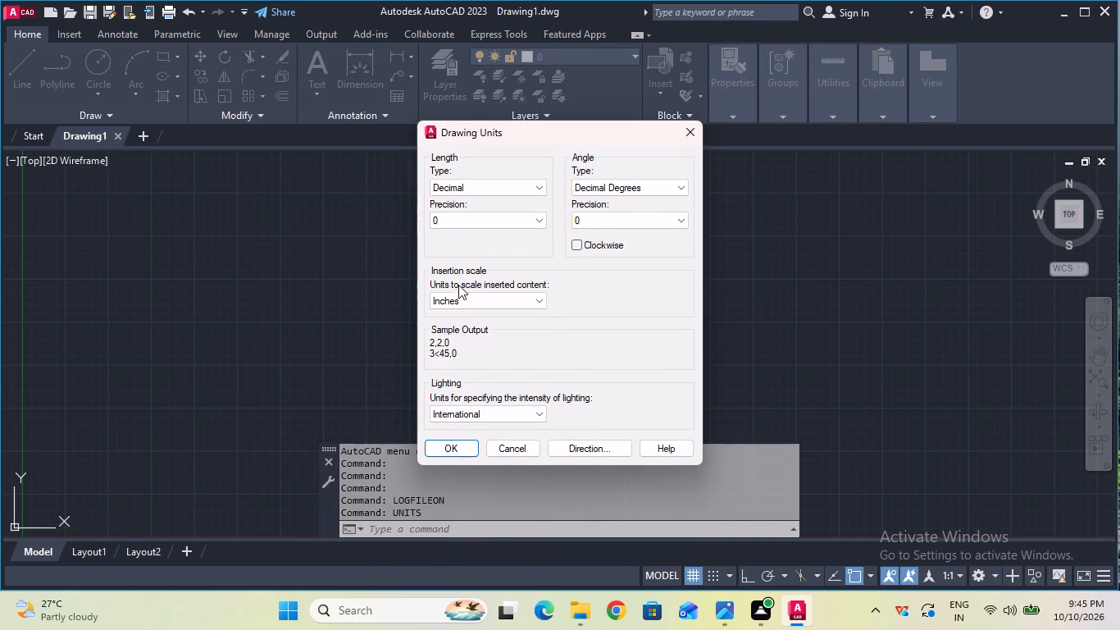
{"action": "left_click", "coordinate": [458, 290]}
{"action": "left_click", "coordinate": [458, 299]}
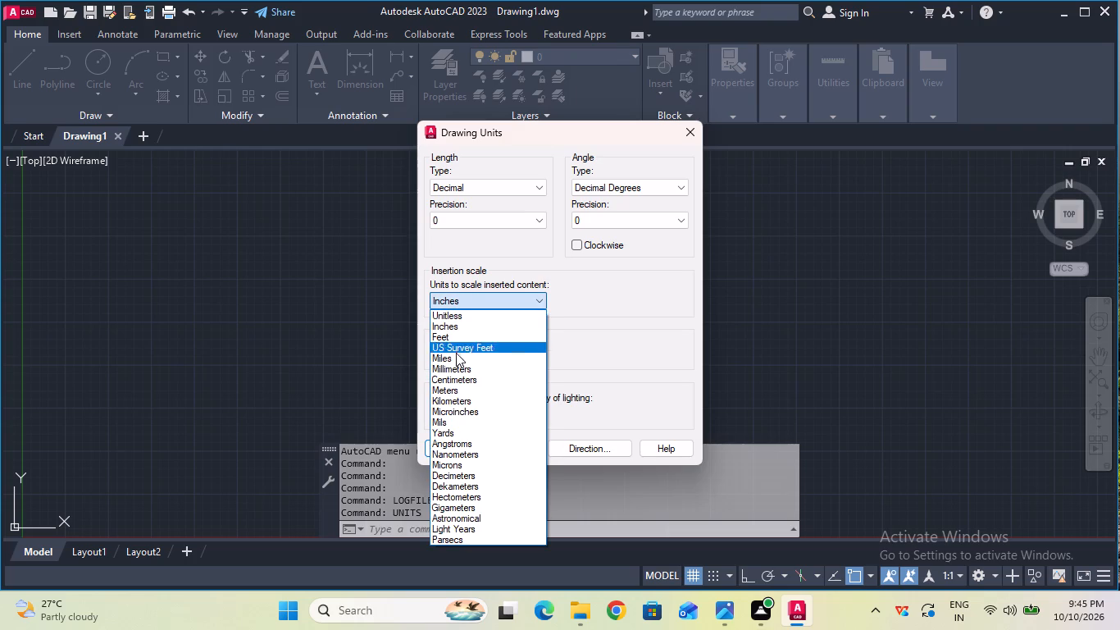
{"action": "left_click", "coordinate": [456, 368]}
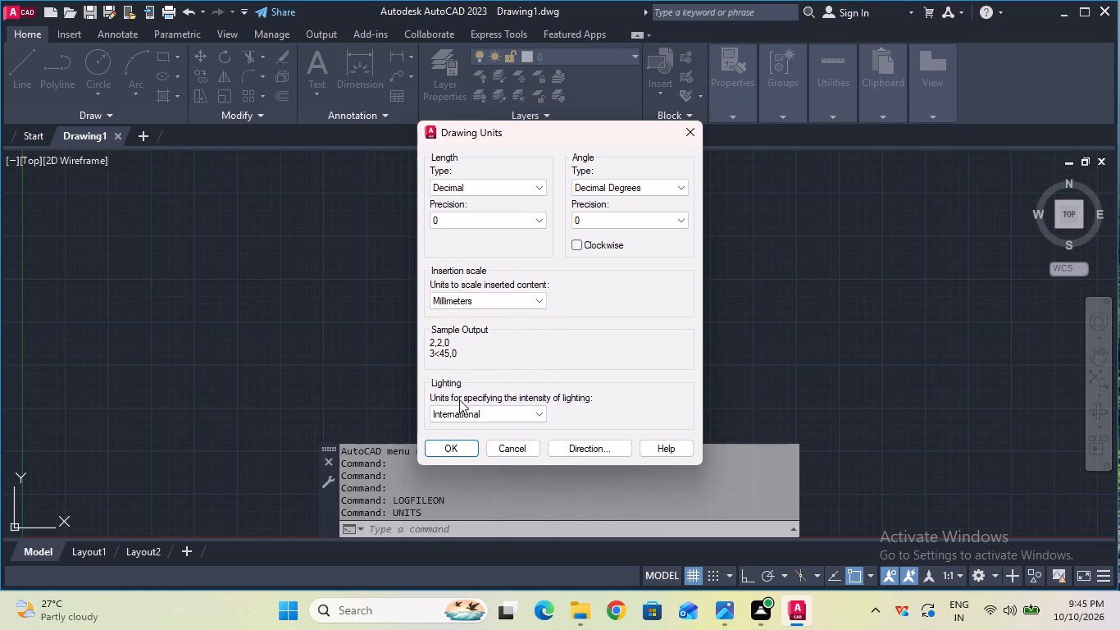
{"action": "left_click", "coordinate": [456, 455]}
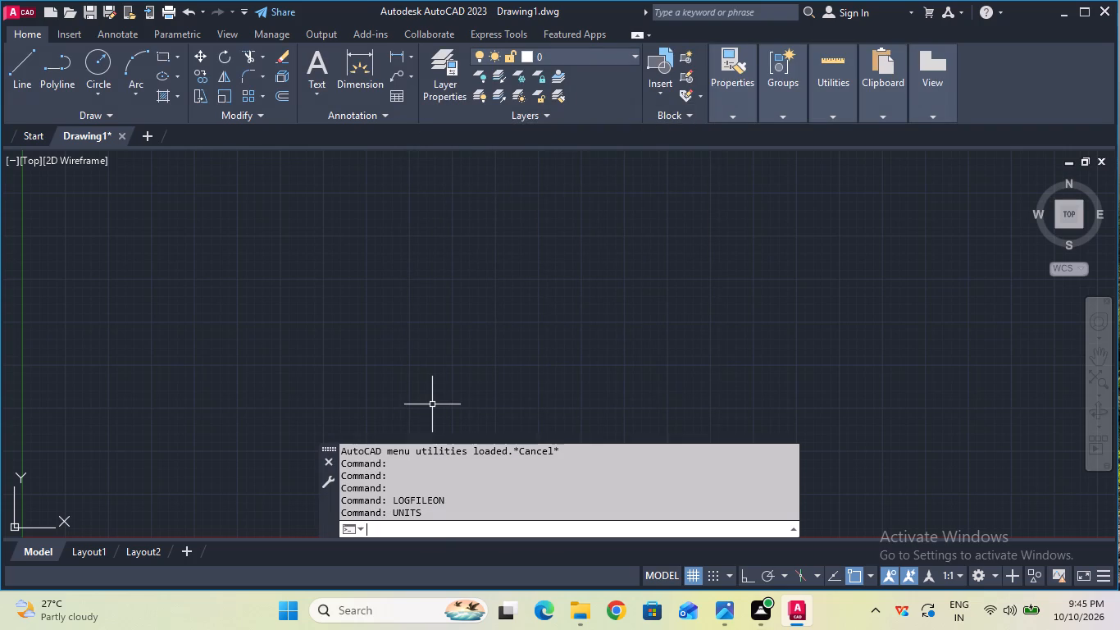
Set the model space limits from 0,0 to 100,100 and fit the view to the whole drawing area.
{"action": "left_click", "coordinate": [464, 520]}
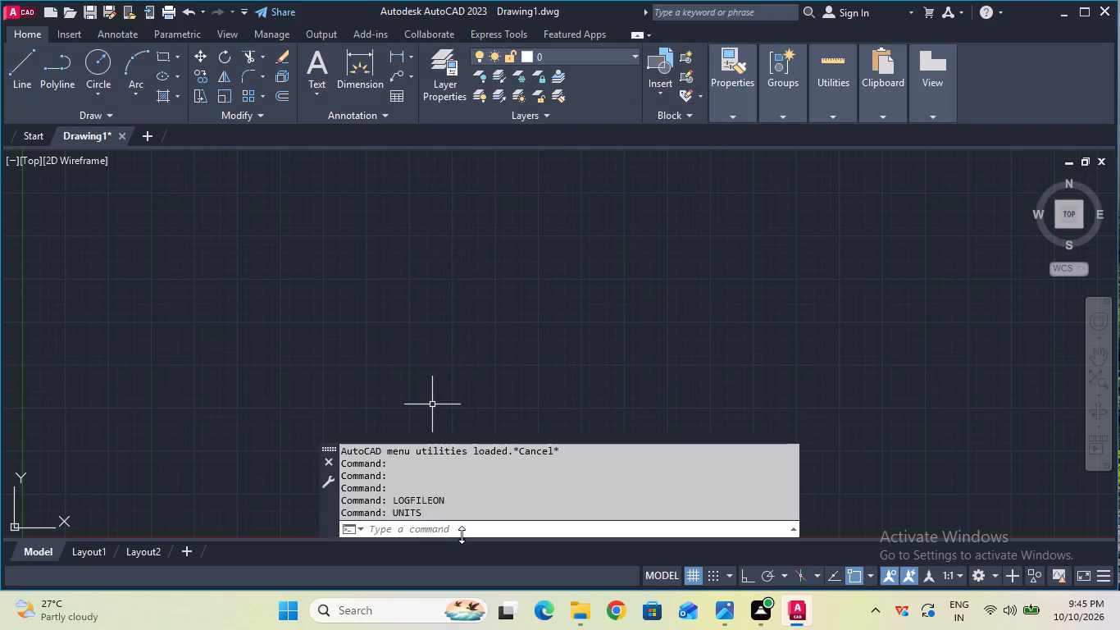
{"action": "left_click", "coordinate": [462, 532]}
{"action": "type", "text": "limi"}
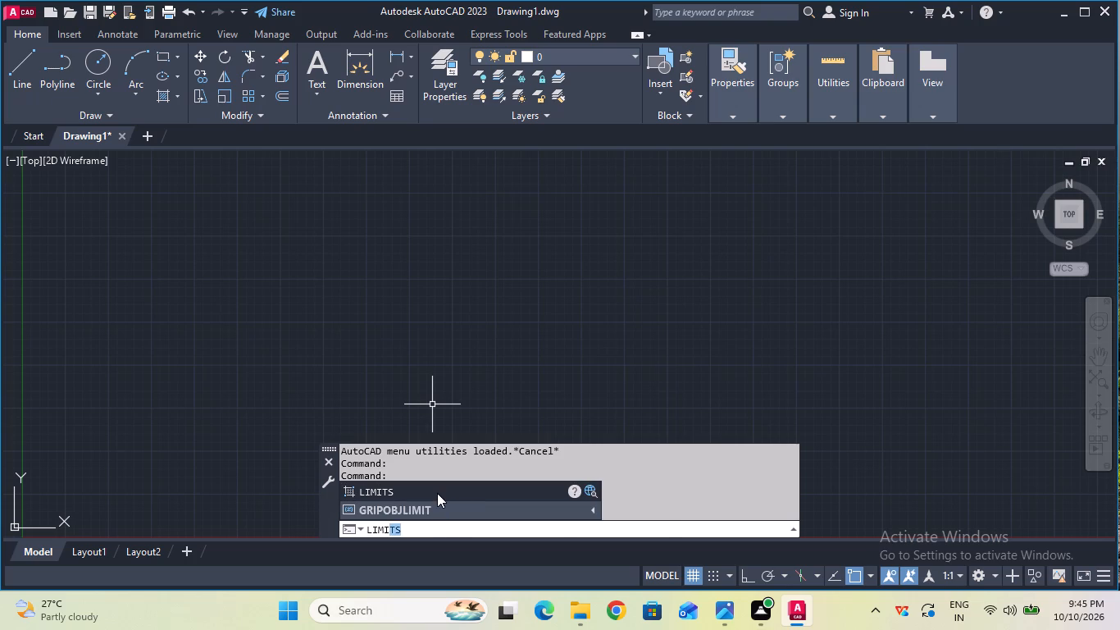
{"action": "left_click", "coordinate": [437, 493]}
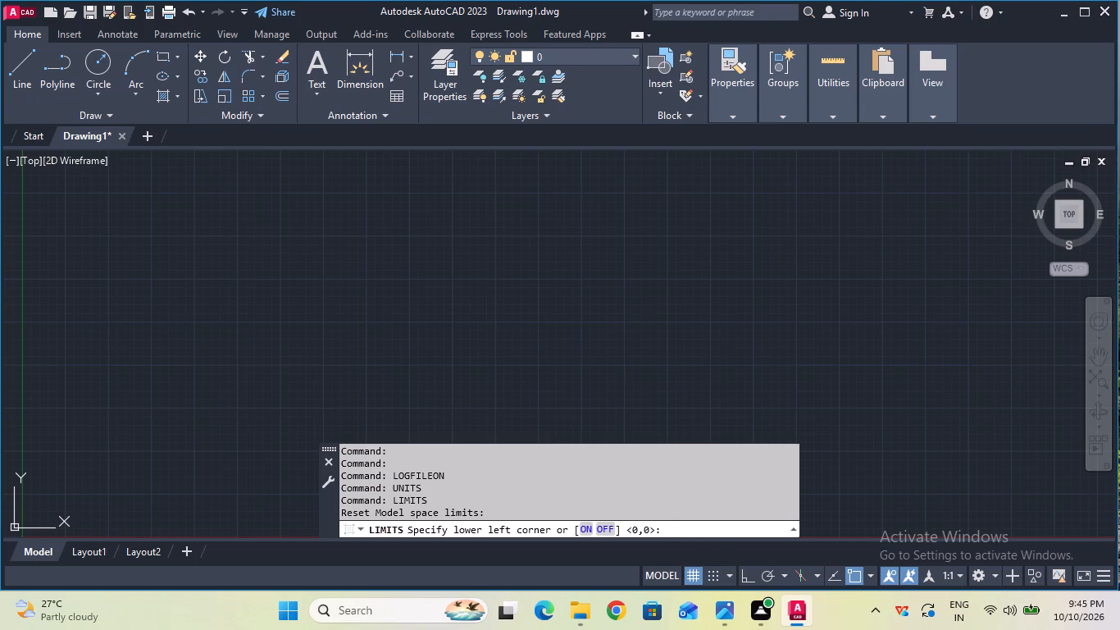
{"action": "left_click", "coordinate": [692, 527]}
{"action": "type", "text": "0,0"}
{"action": "key", "text": "Return"}
{"action": "type", "text": "100"}
{"action": "type", "text": ",100"}
{"action": "key", "text": "Return"}
{"action": "key", "text": "z"}
{"action": "key", "text": "Return"}
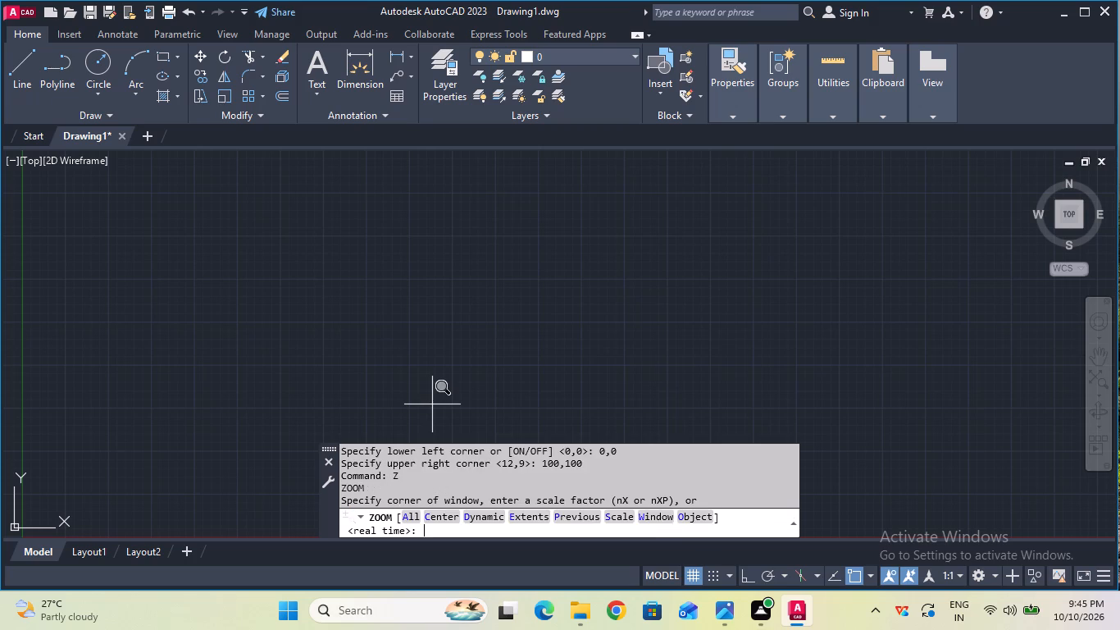
{"action": "key", "text": "a"}
{"action": "key", "text": "Return"}
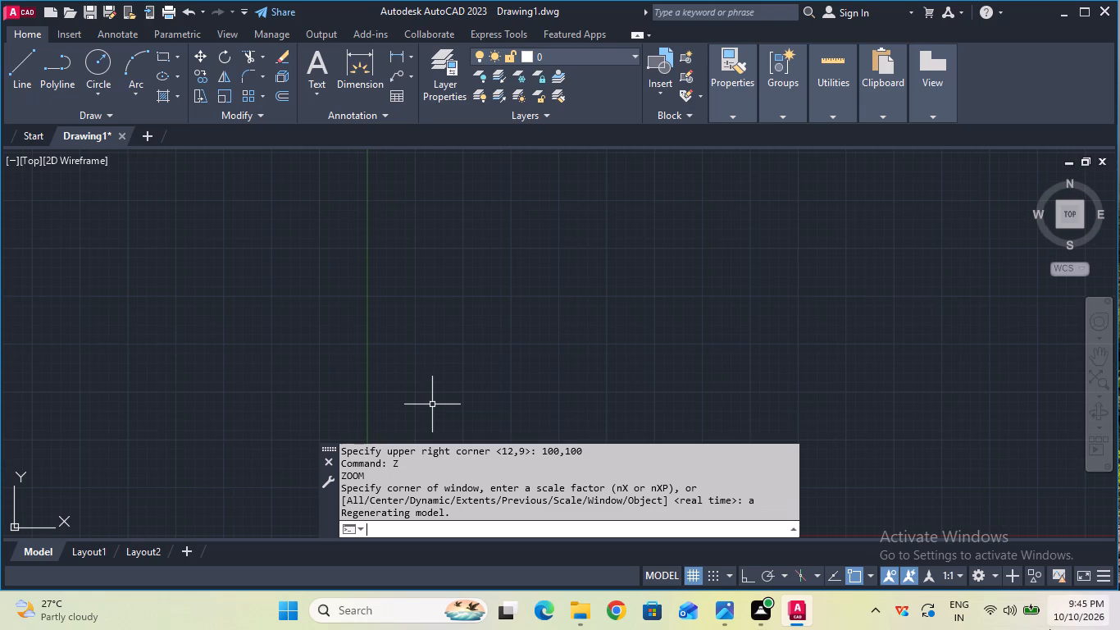
Turn on Ortho mode.
{"action": "left_click", "coordinate": [740, 577]}
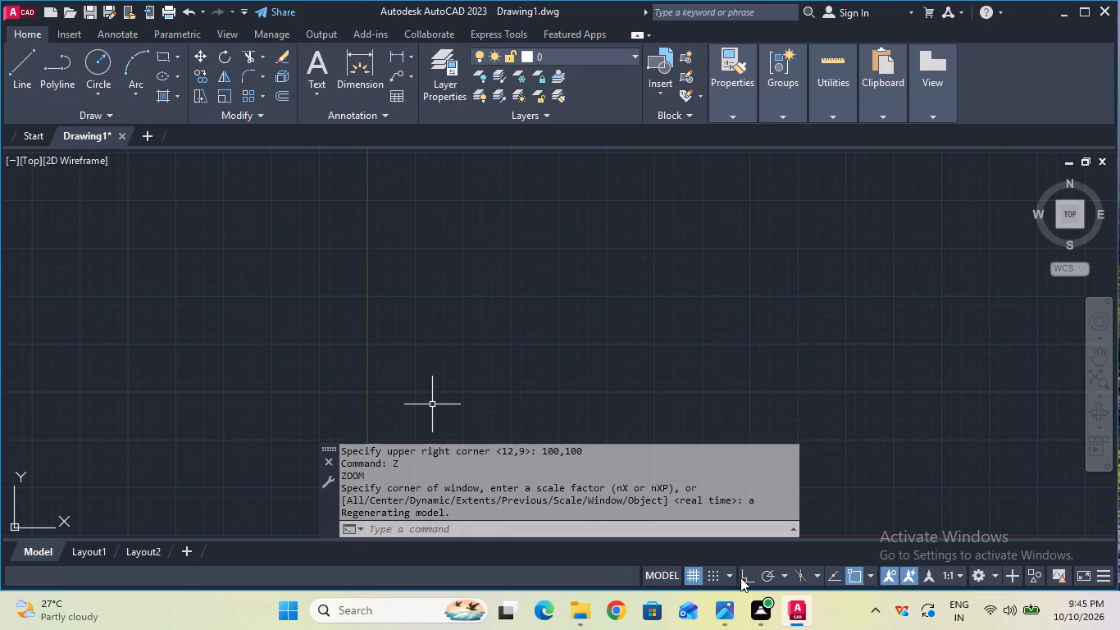
{"action": "left_click", "coordinate": [741, 575]}
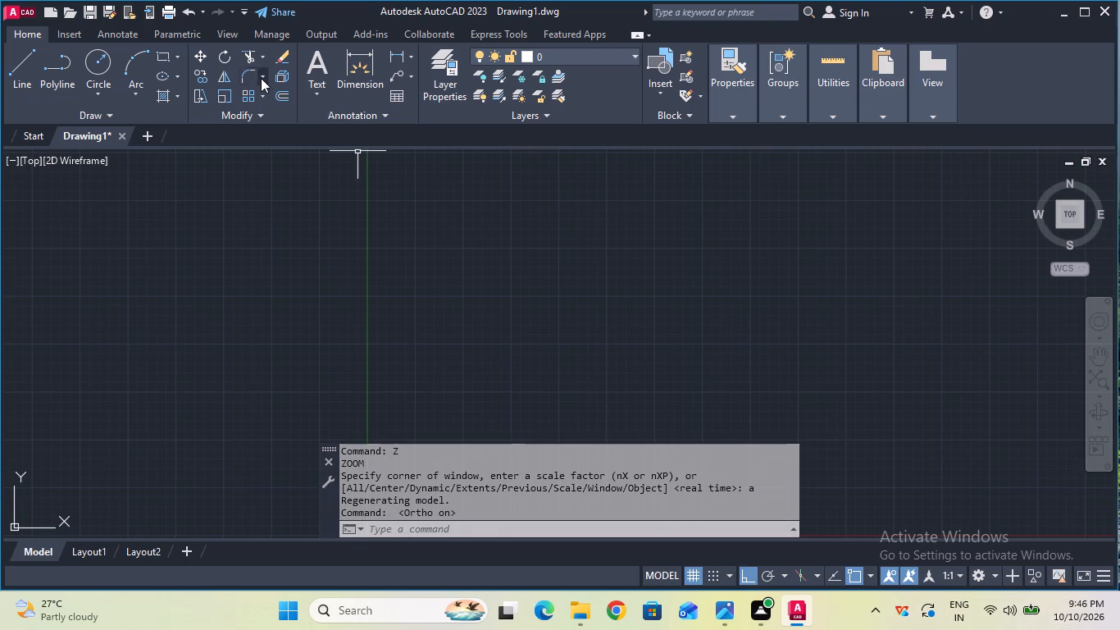
Draw a circle of radius 40 mm around a freely picked centre in the empty drawing area.
{"action": "left_click", "coordinate": [112, 76]}
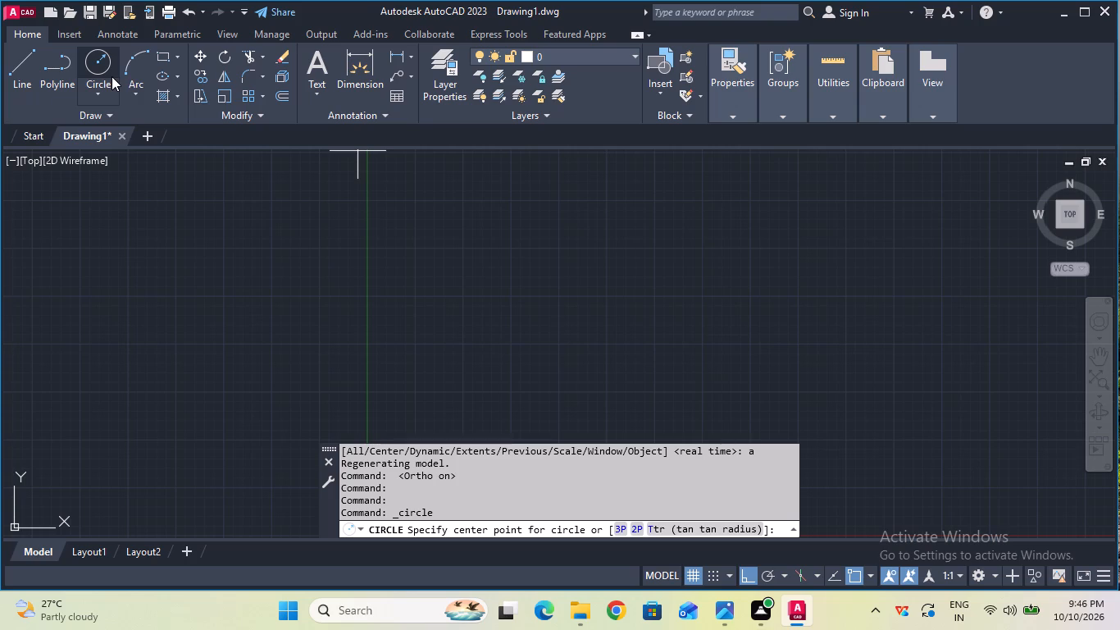
{"action": "left_click", "coordinate": [621, 272]}
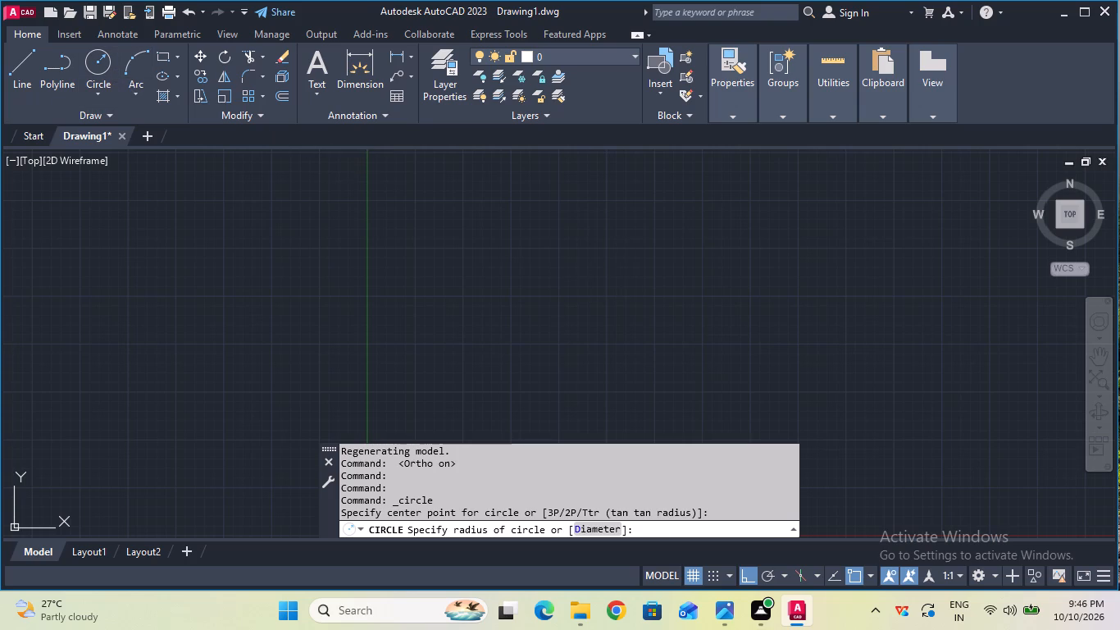
{"action": "type", "text": "40"}
{"action": "key", "text": "Return"}
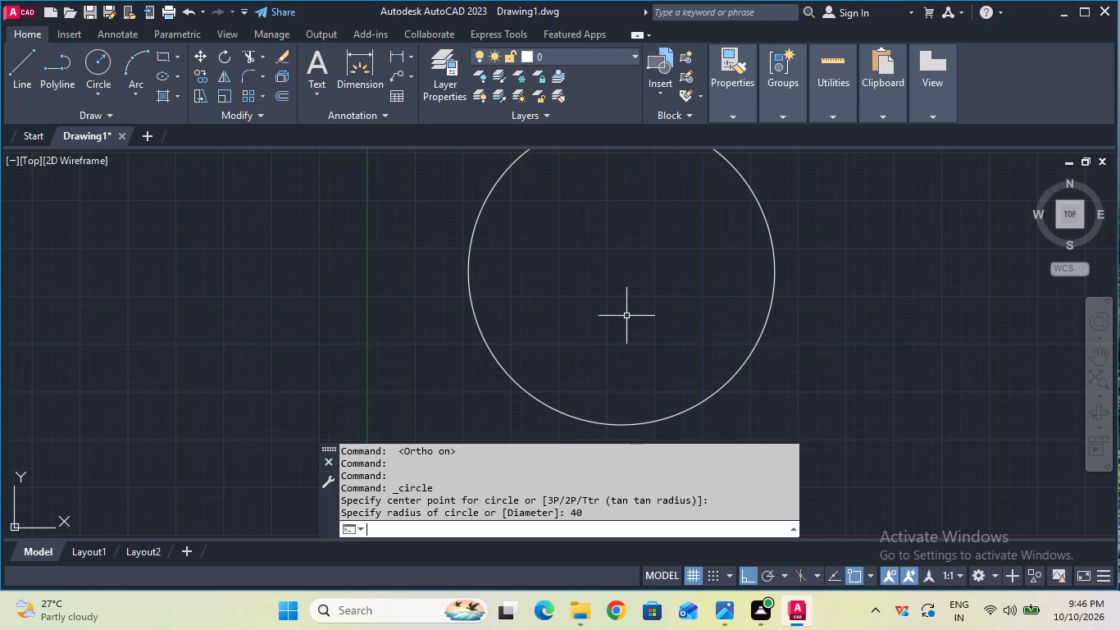
Load the CENTER linetype from acad.lin into the drawing.
{"action": "scroll", "coordinate": [626, 316], "scroll_direction": "up", "scroll_amount": 2}
{"action": "scroll", "coordinate": [626, 316], "scroll_direction": "down", "scroll_amount": 2}
{"action": "middle_click_drag", "start_coordinate": [626, 316], "coordinate": [612, 359]}
{"action": "scroll", "coordinate": [626, 316], "scroll_direction": "down", "scroll_amount": 1}
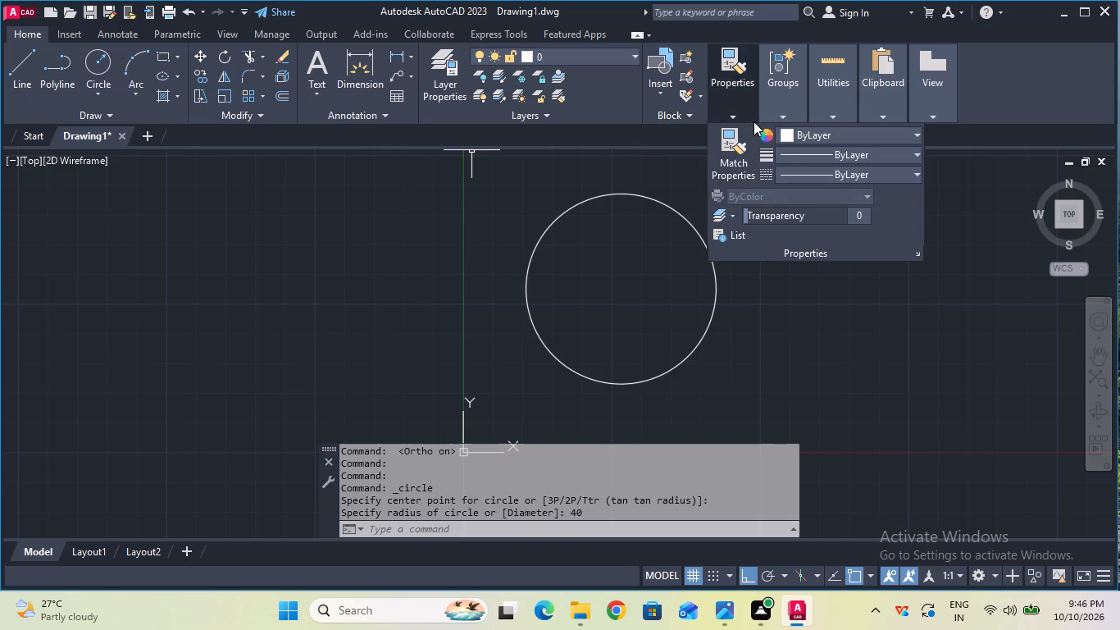
{"action": "left_click", "coordinate": [808, 176]}
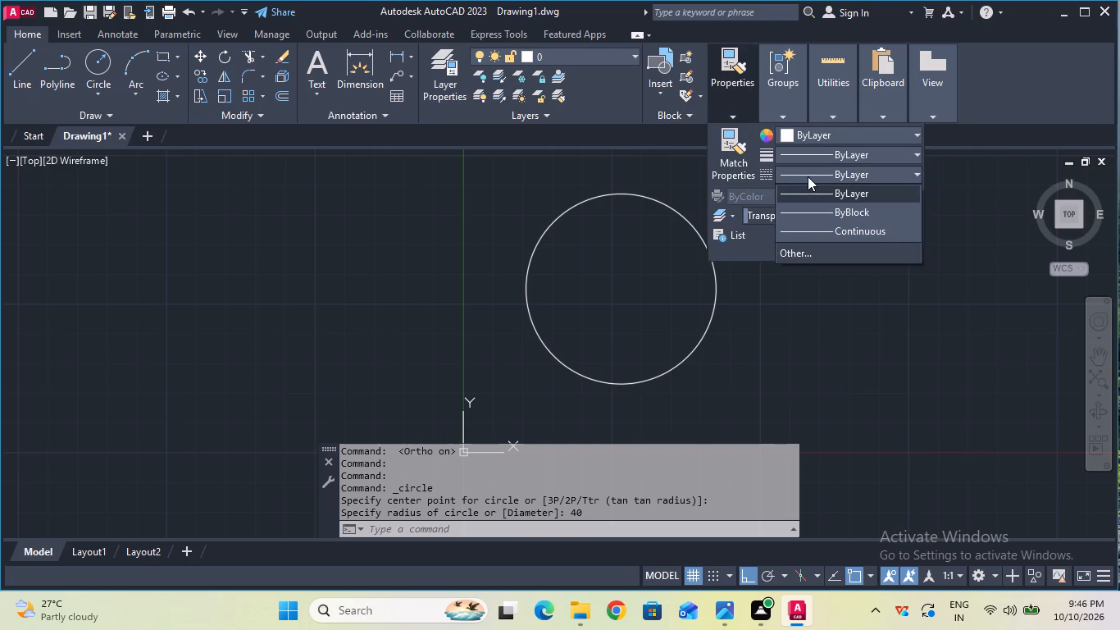
{"action": "left_click", "coordinate": [817, 251]}
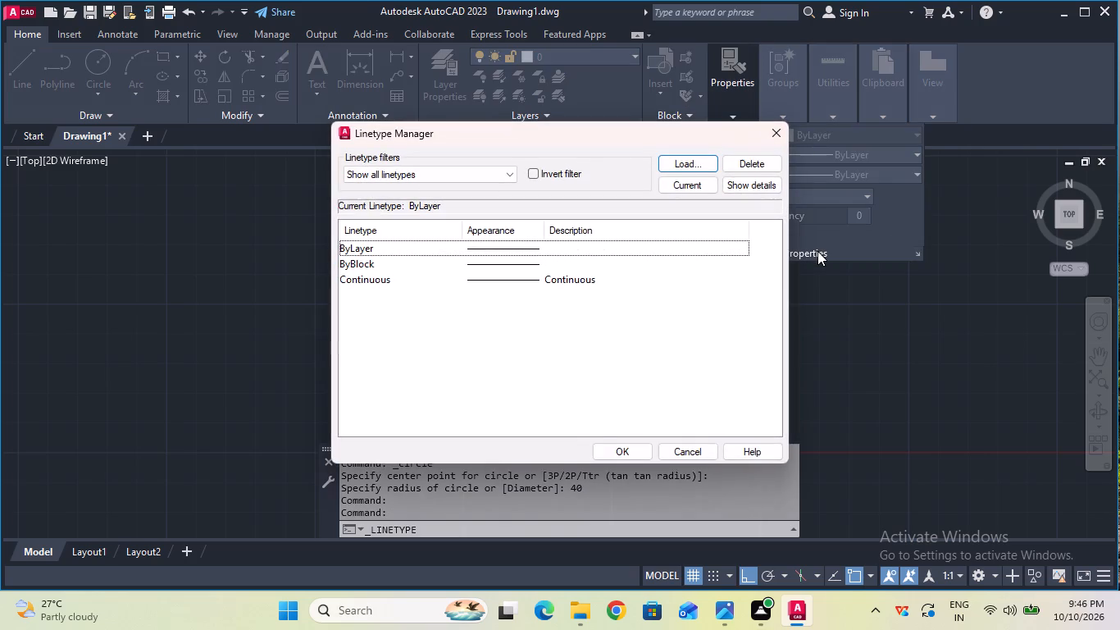
{"action": "left_click", "coordinate": [667, 163]}
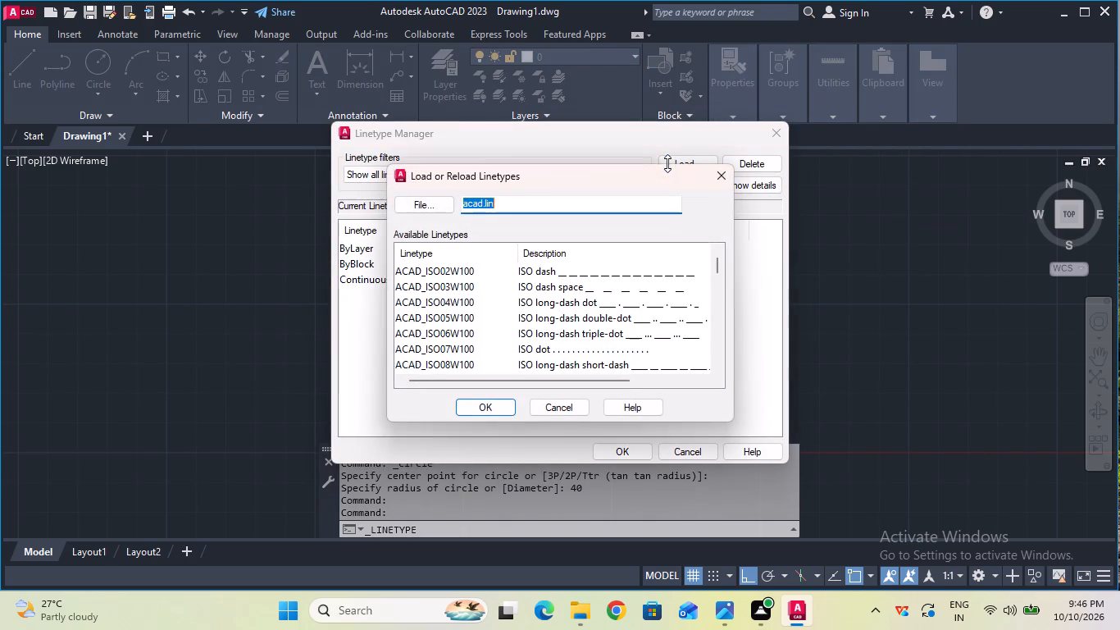
{"action": "scroll", "coordinate": [620, 269], "scroll_direction": "down", "scroll_amount": 4}
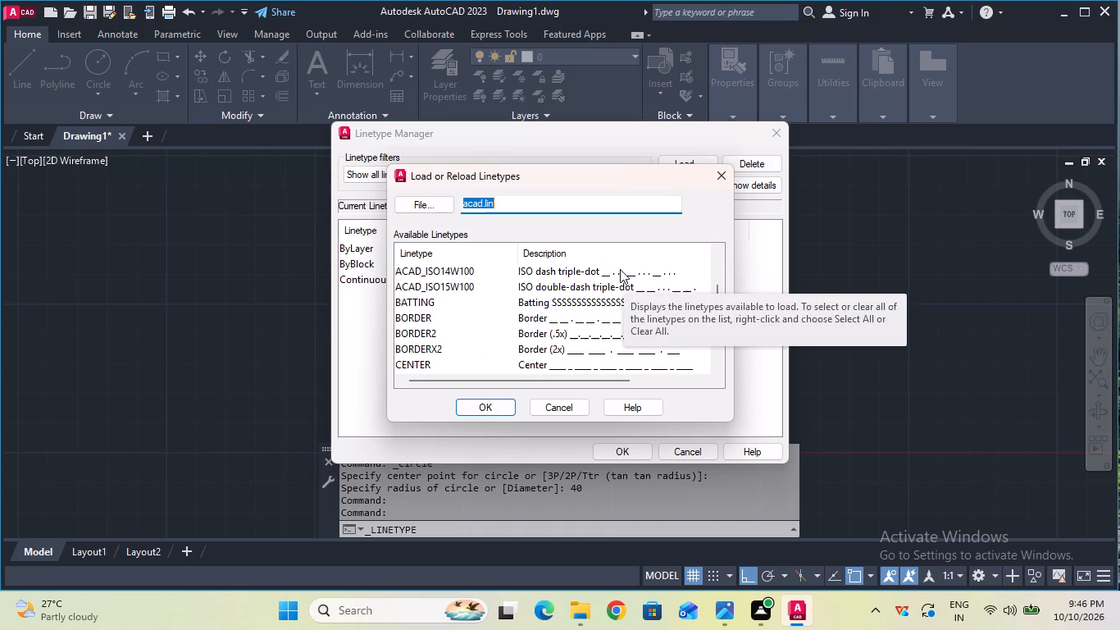
{"action": "scroll", "coordinate": [619, 269], "scroll_direction": "down", "scroll_amount": 1}
{"action": "left_click", "coordinate": [526, 311]}
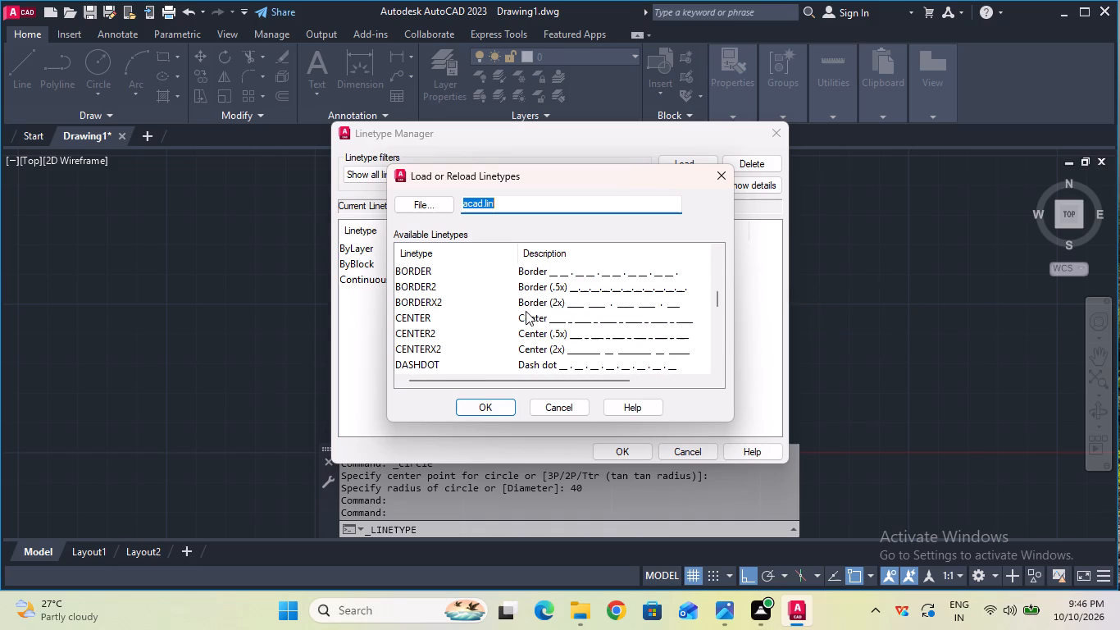
{"action": "left_click", "coordinate": [486, 404]}
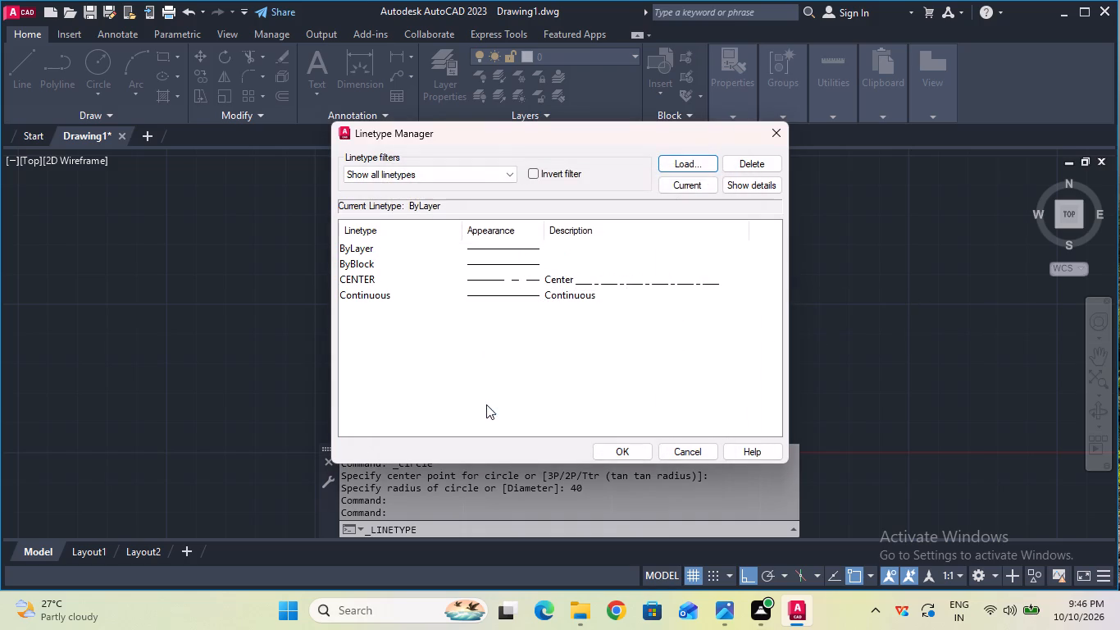
{"action": "left_click", "coordinate": [619, 460]}
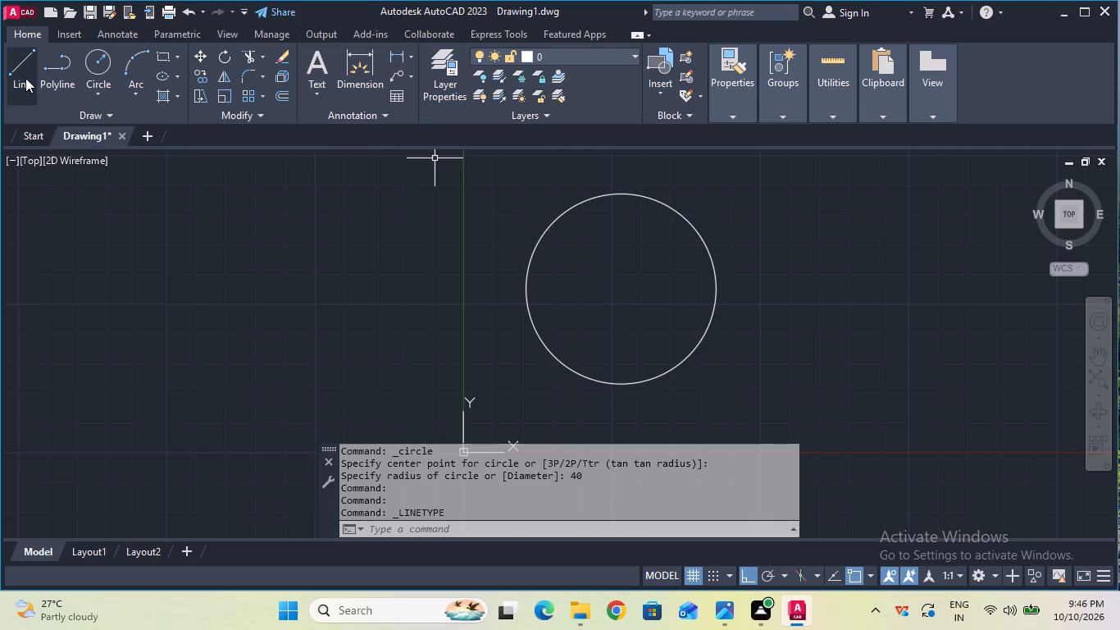
Draw a vertical line across the circle from its bottom quadrant to its top quadrant.
{"action": "left_click", "coordinate": [25, 78]}
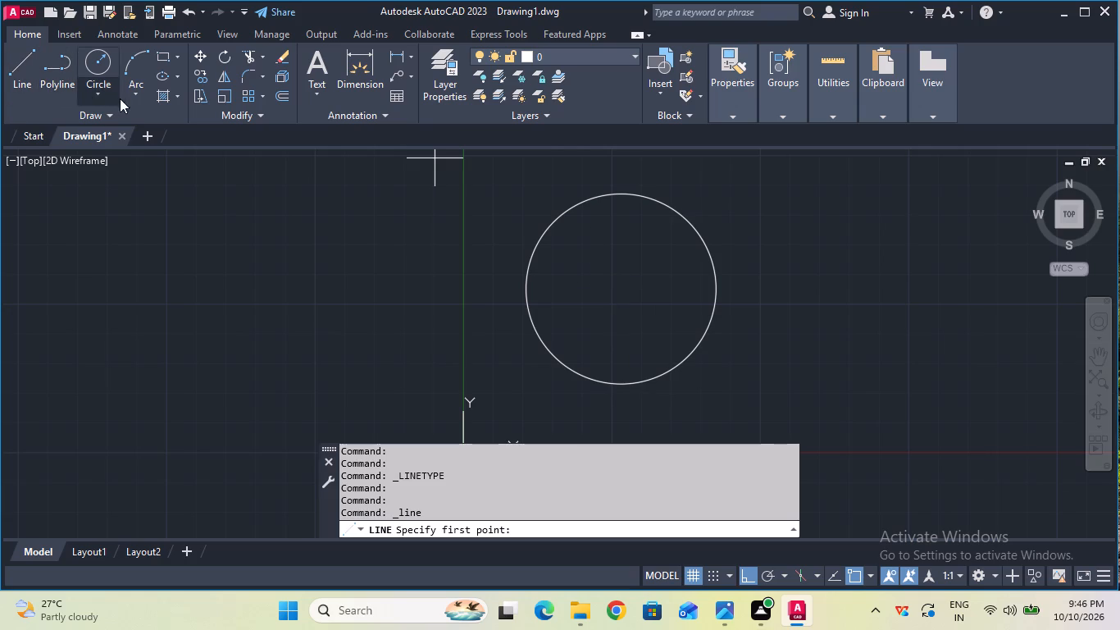
{"action": "left_click", "coordinate": [626, 389]}
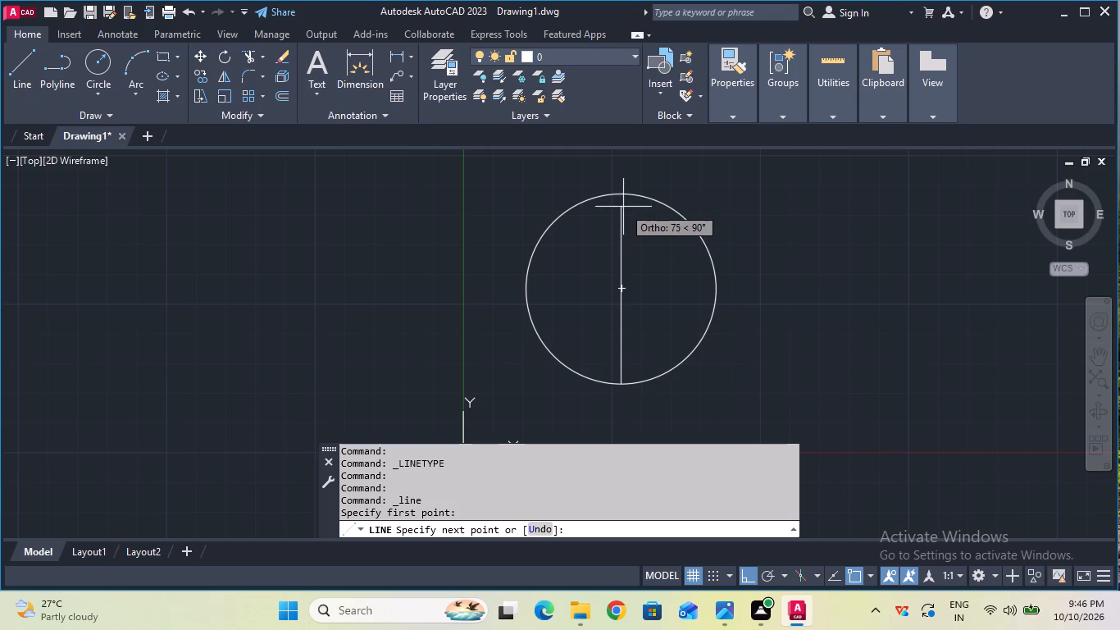
{"action": "left_click", "coordinate": [623, 198]}
{"action": "scroll", "coordinate": [629, 259], "scroll_direction": "up", "scroll_amount": 1}
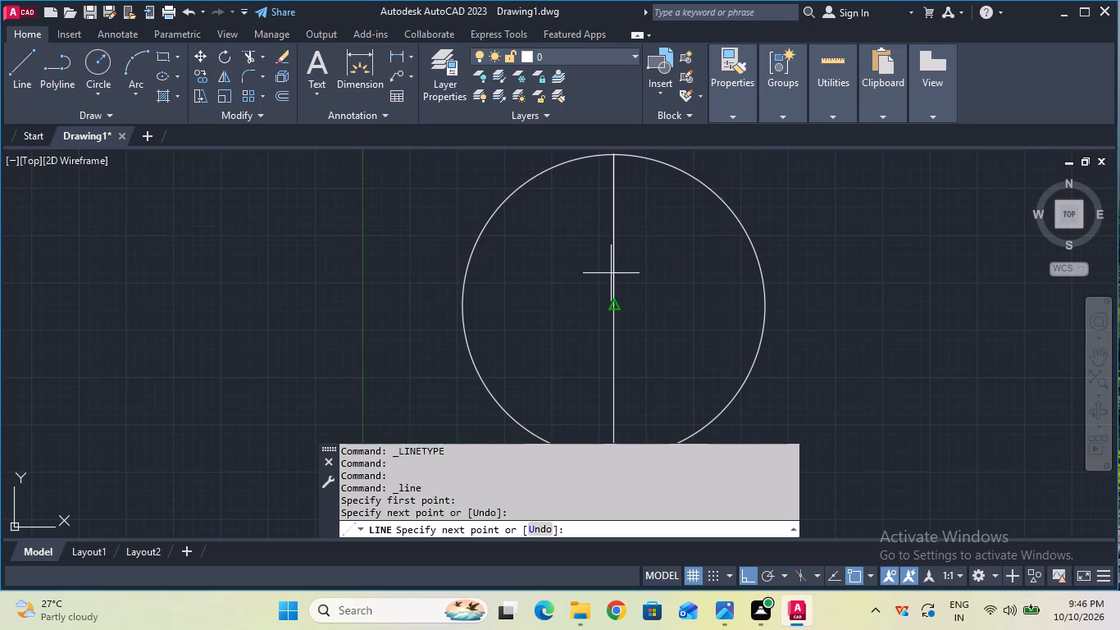
{"action": "key", "text": "Escape"}
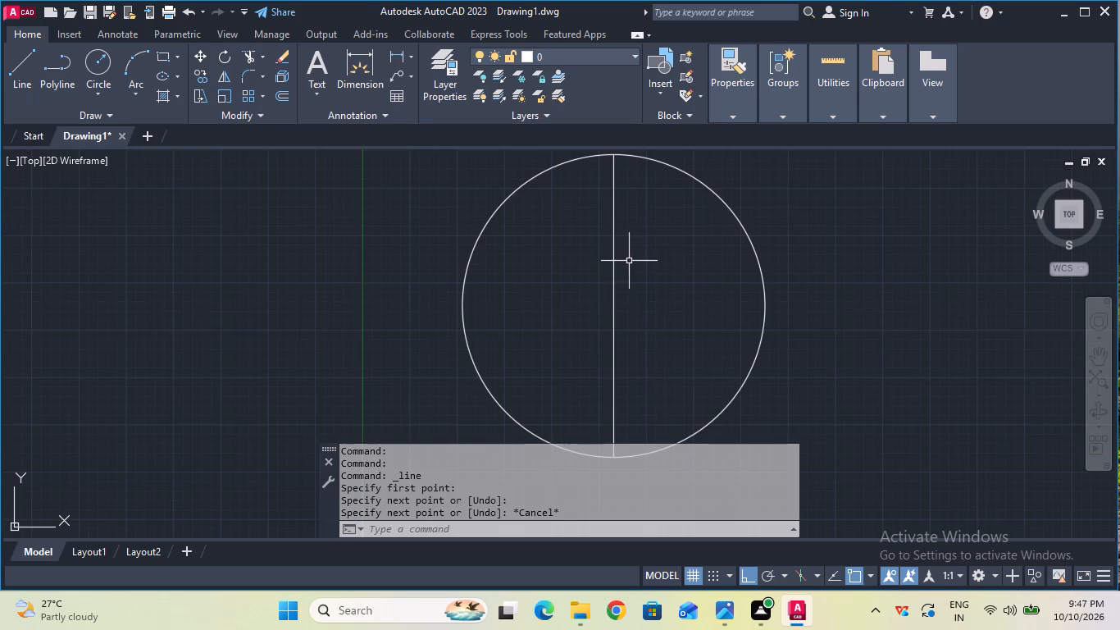
Set the vertical diameter line's linetype to CENTER.
{"action": "left_click", "coordinate": [615, 266]}
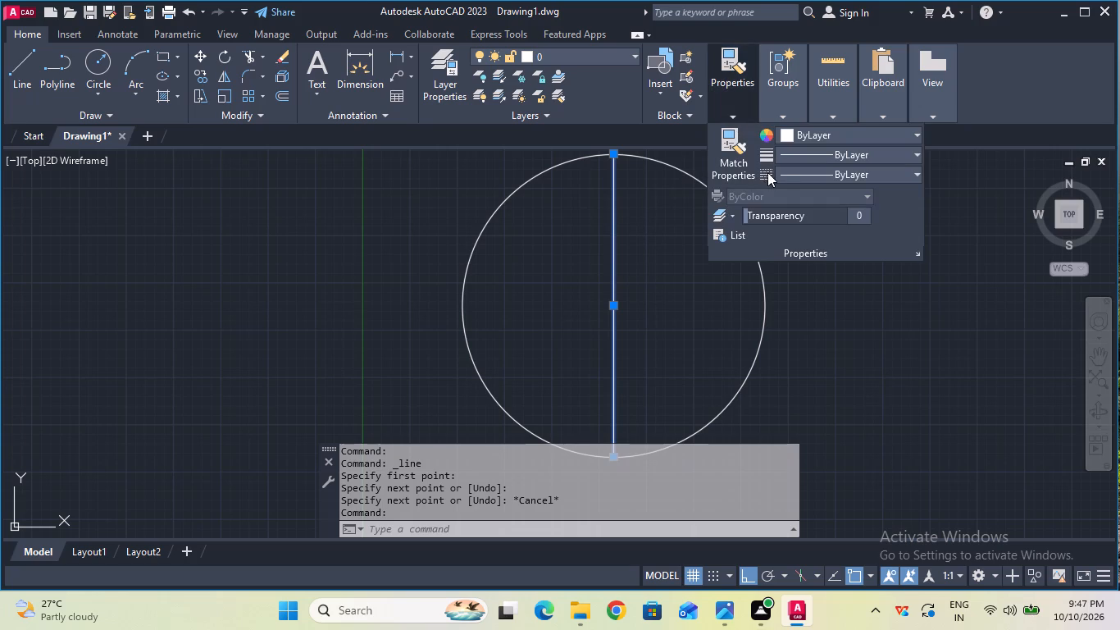
{"action": "left_click", "coordinate": [781, 175]}
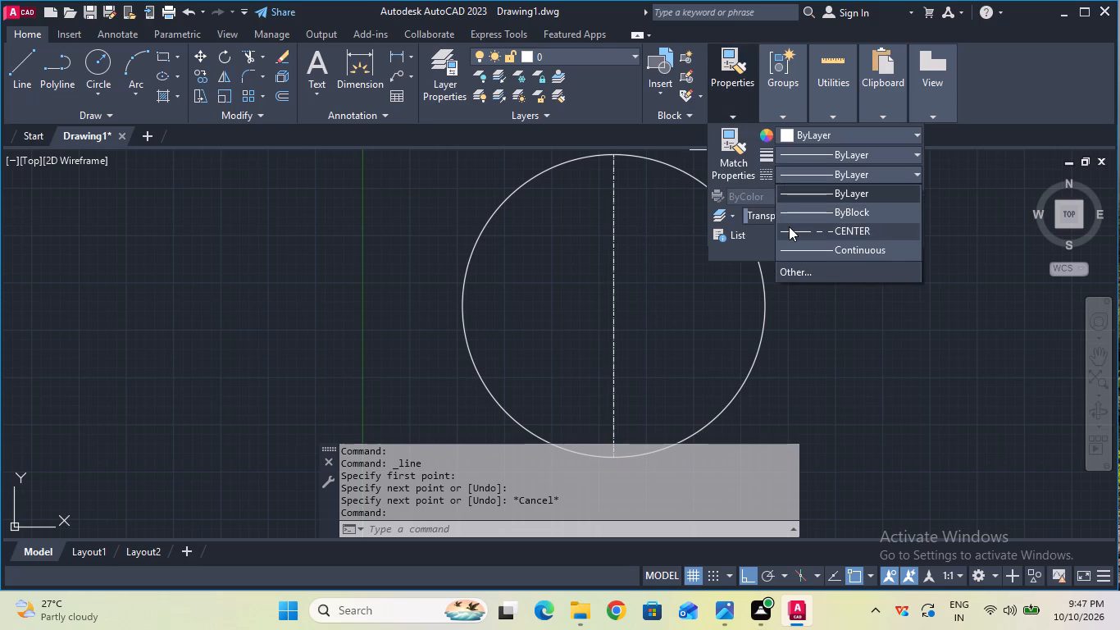
{"action": "left_click", "coordinate": [789, 226]}
{"action": "key", "text": "Escape"}
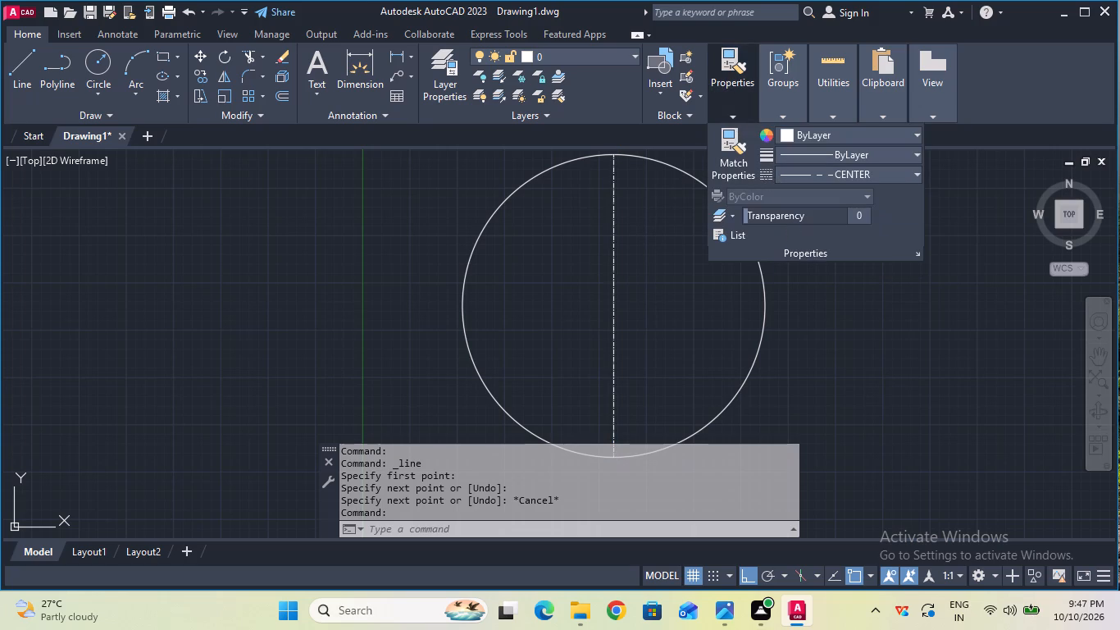
Draw a horizontal line across the circle from its left quadrant to its right quadrant.
{"action": "left_click", "coordinate": [33, 89]}
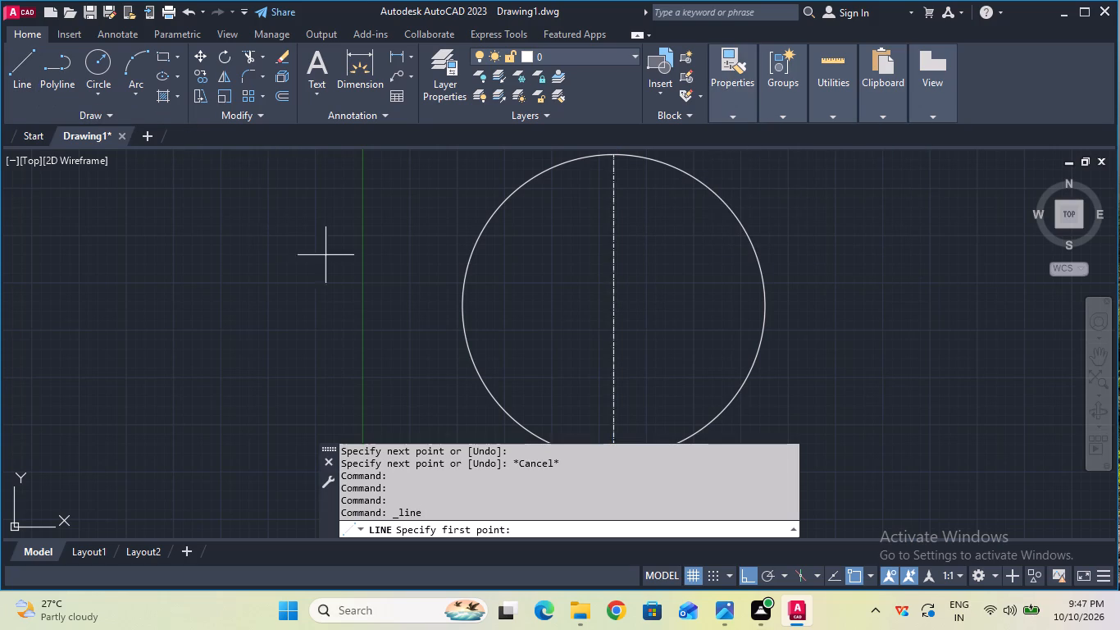
{"action": "left_click", "coordinate": [461, 310]}
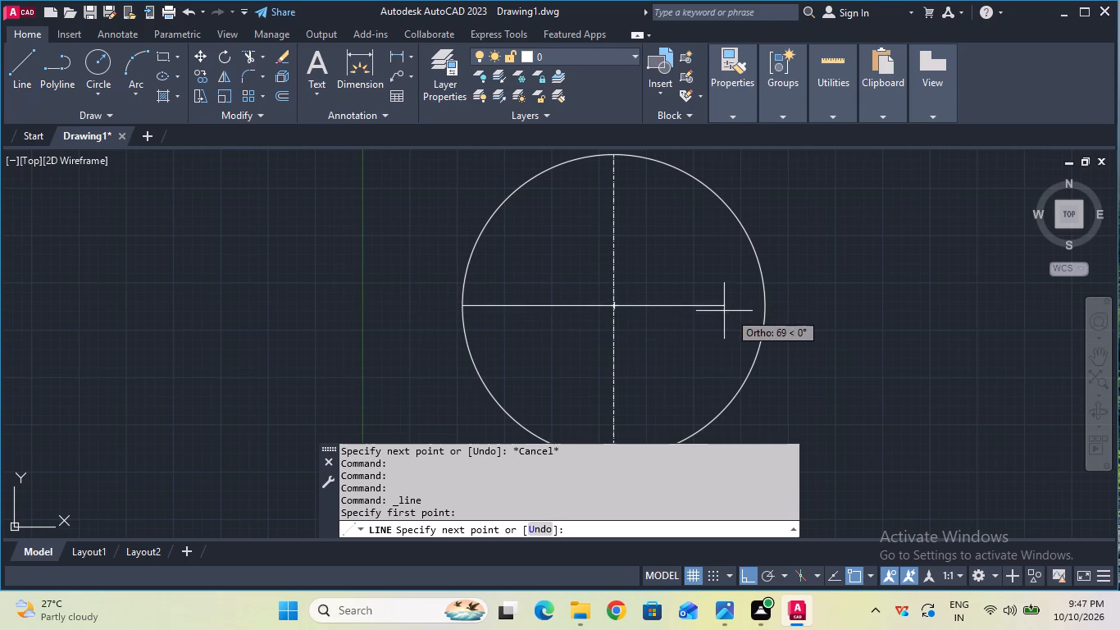
{"action": "left_click", "coordinate": [763, 309]}
{"action": "scroll", "coordinate": [668, 310], "scroll_direction": "up", "scroll_amount": 1}
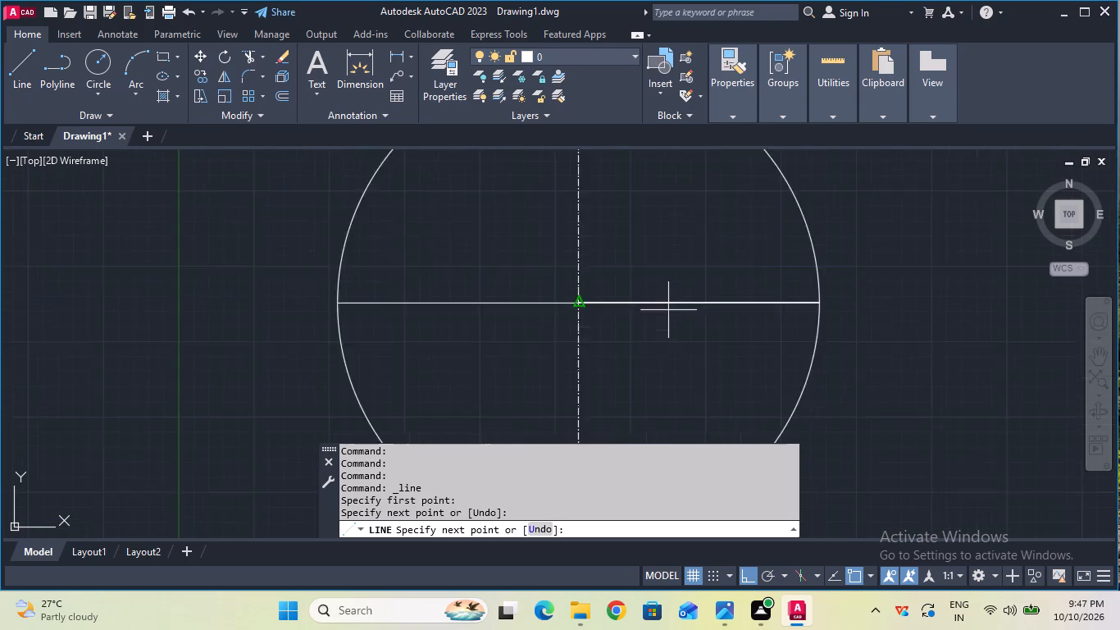
{"action": "scroll", "coordinate": [668, 310], "scroll_direction": "up", "scroll_amount": 1}
{"action": "key", "text": "Escape"}
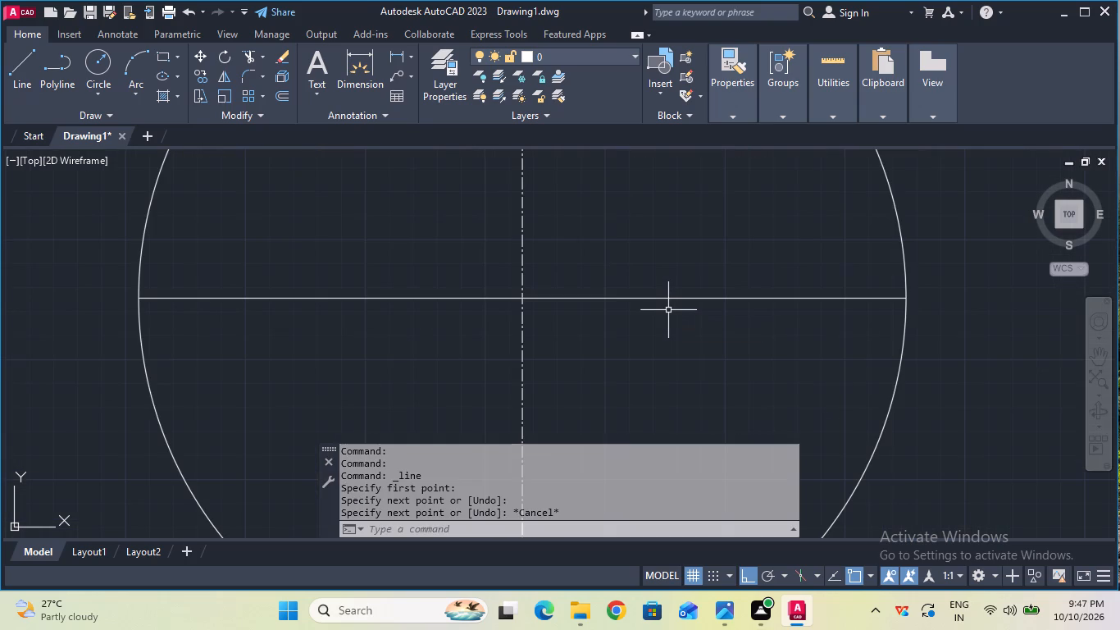
Set the horizontal diameter line's linetype to CENTER.
{"action": "left_click", "coordinate": [666, 295]}
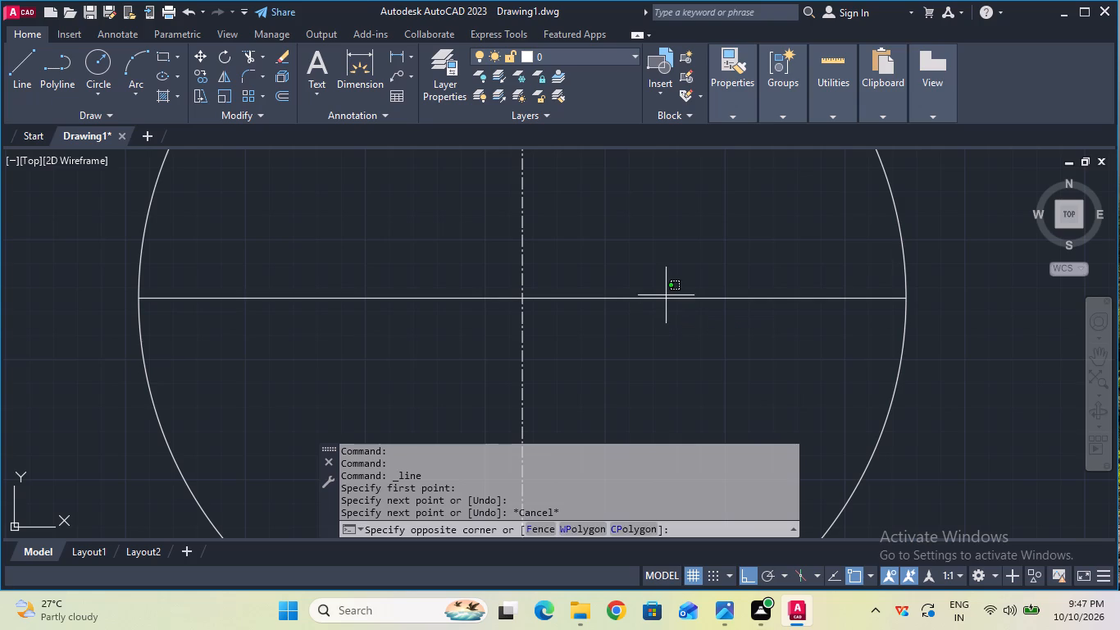
{"action": "left_click", "coordinate": [662, 299]}
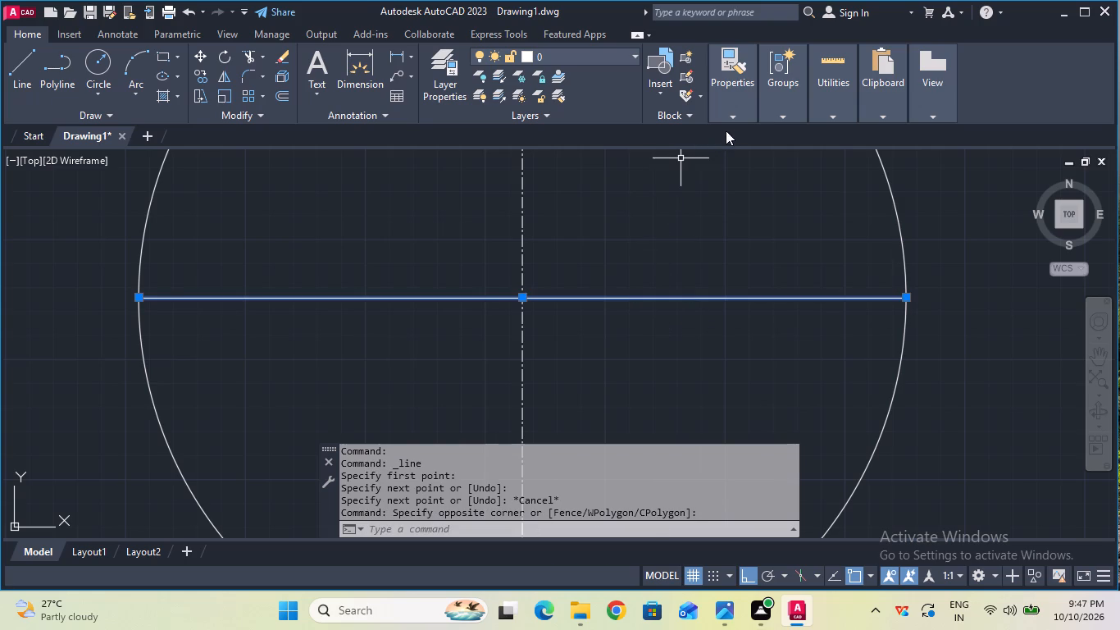
{"action": "left_click", "coordinate": [790, 167]}
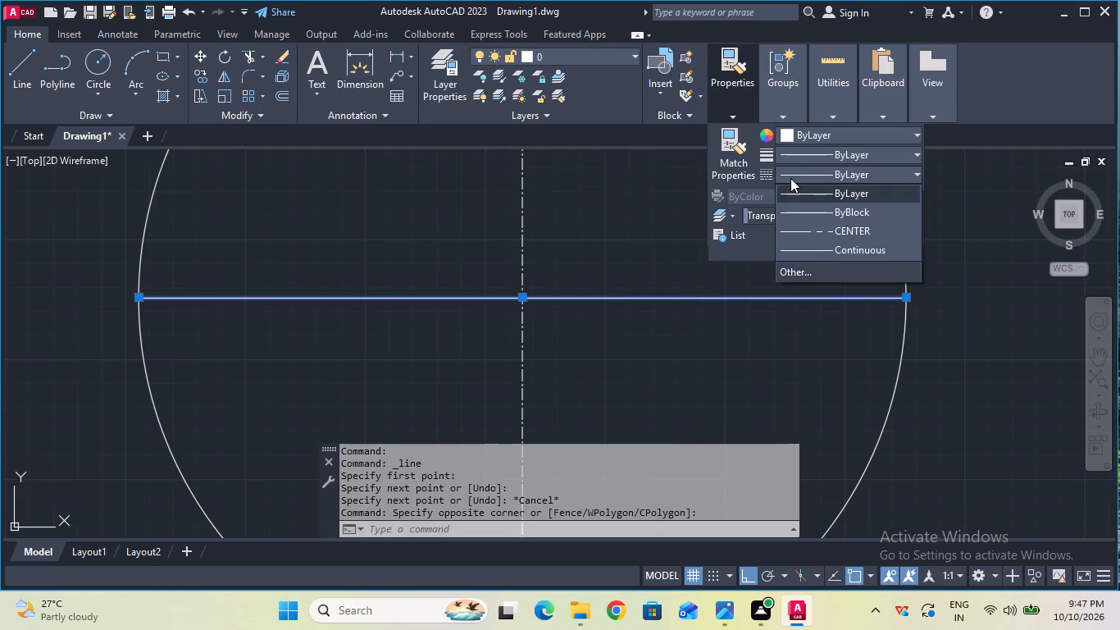
{"action": "left_click", "coordinate": [791, 225]}
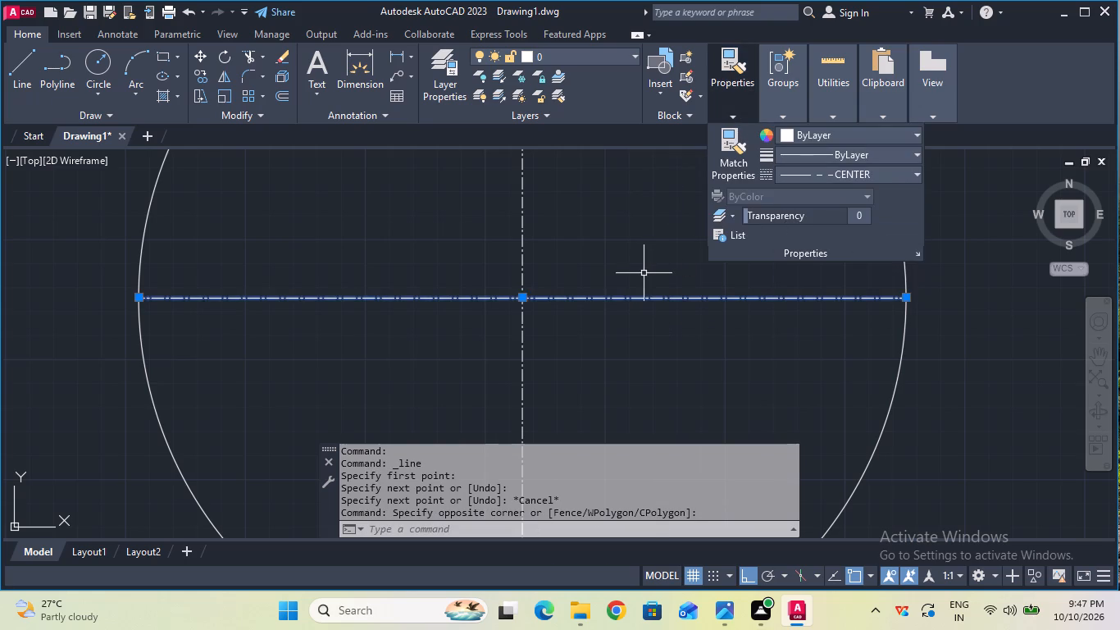
{"action": "key", "text": "Escape"}
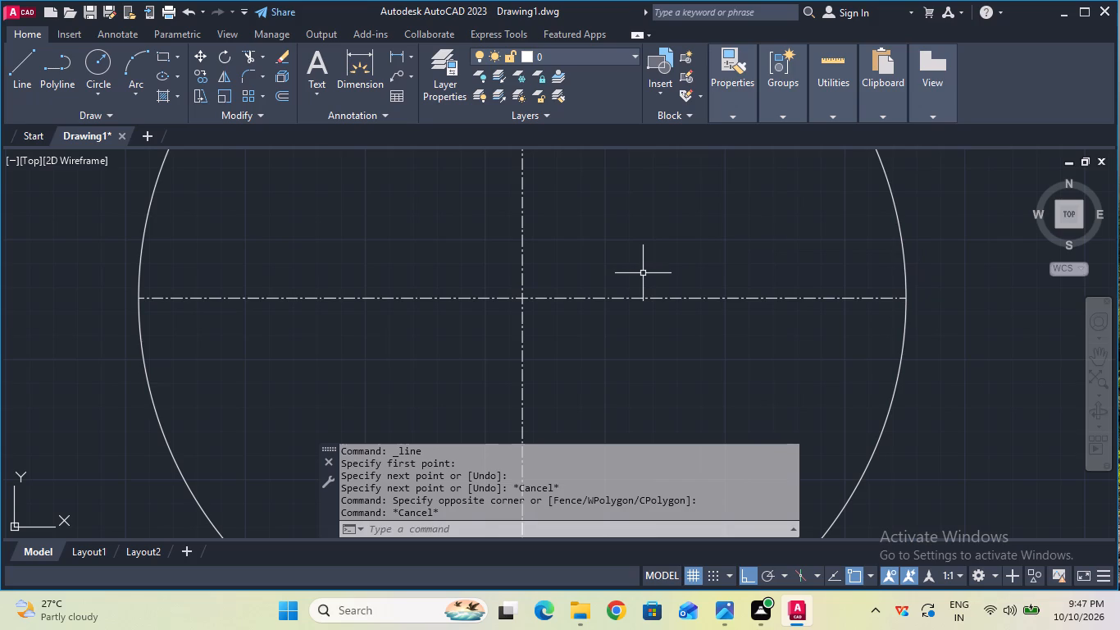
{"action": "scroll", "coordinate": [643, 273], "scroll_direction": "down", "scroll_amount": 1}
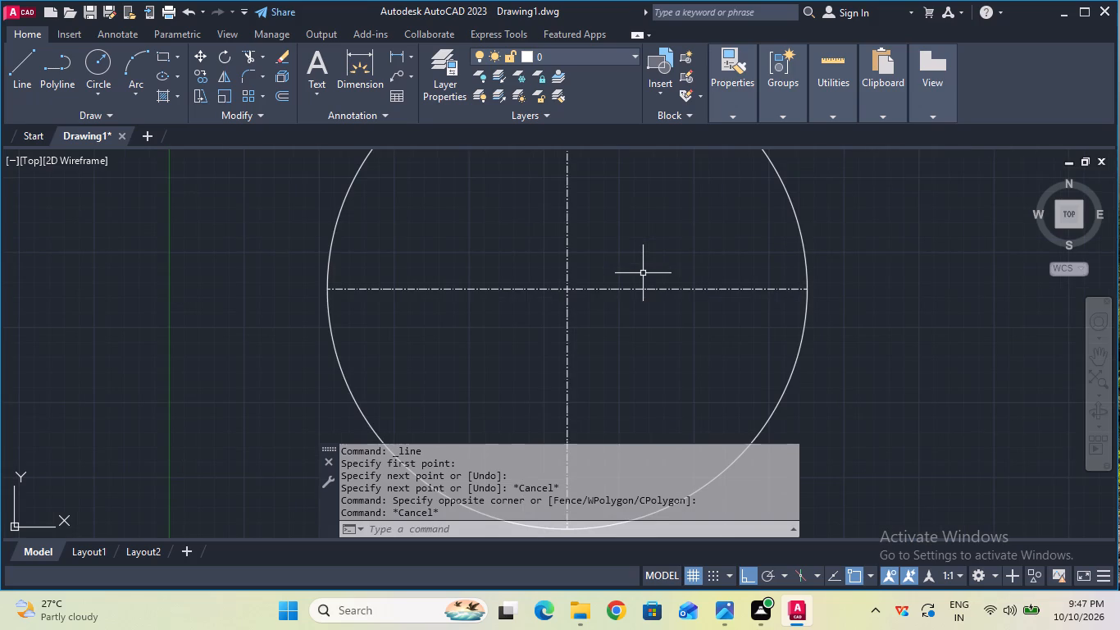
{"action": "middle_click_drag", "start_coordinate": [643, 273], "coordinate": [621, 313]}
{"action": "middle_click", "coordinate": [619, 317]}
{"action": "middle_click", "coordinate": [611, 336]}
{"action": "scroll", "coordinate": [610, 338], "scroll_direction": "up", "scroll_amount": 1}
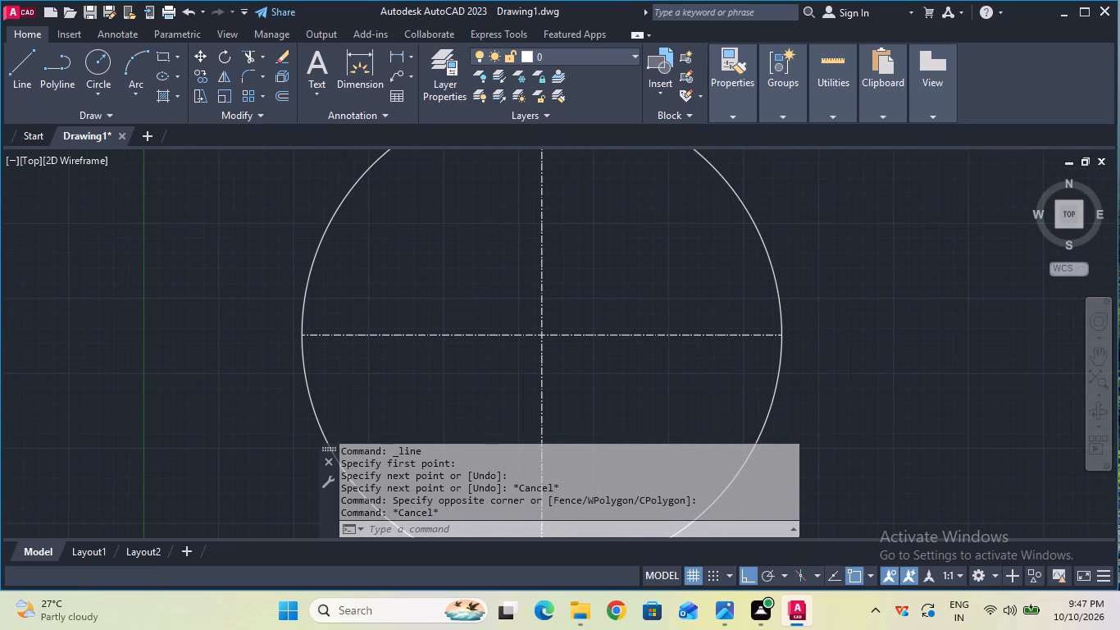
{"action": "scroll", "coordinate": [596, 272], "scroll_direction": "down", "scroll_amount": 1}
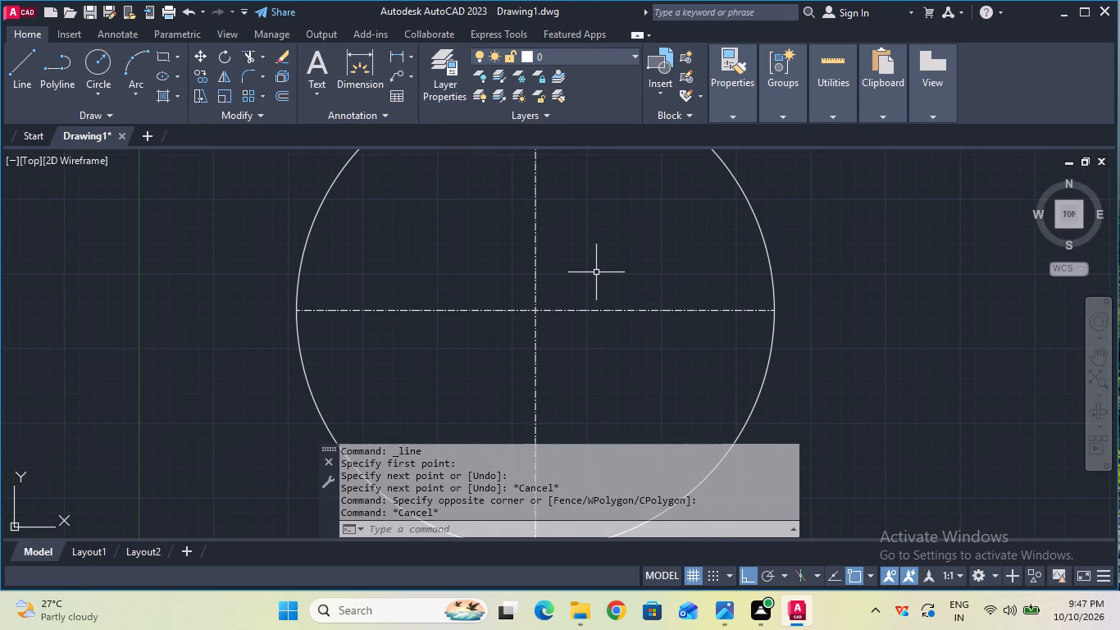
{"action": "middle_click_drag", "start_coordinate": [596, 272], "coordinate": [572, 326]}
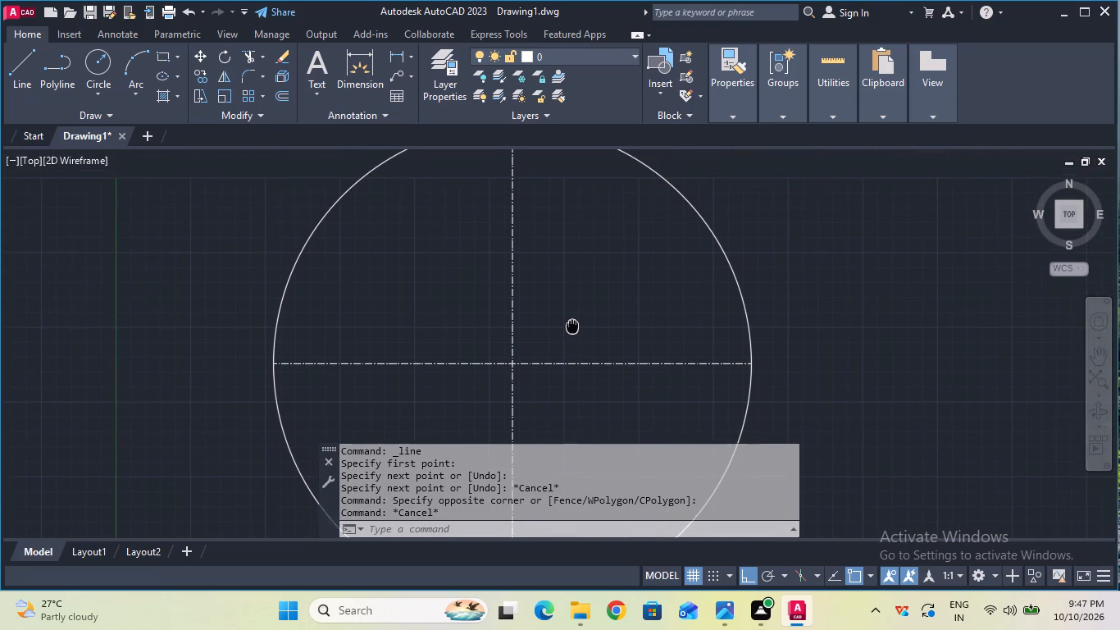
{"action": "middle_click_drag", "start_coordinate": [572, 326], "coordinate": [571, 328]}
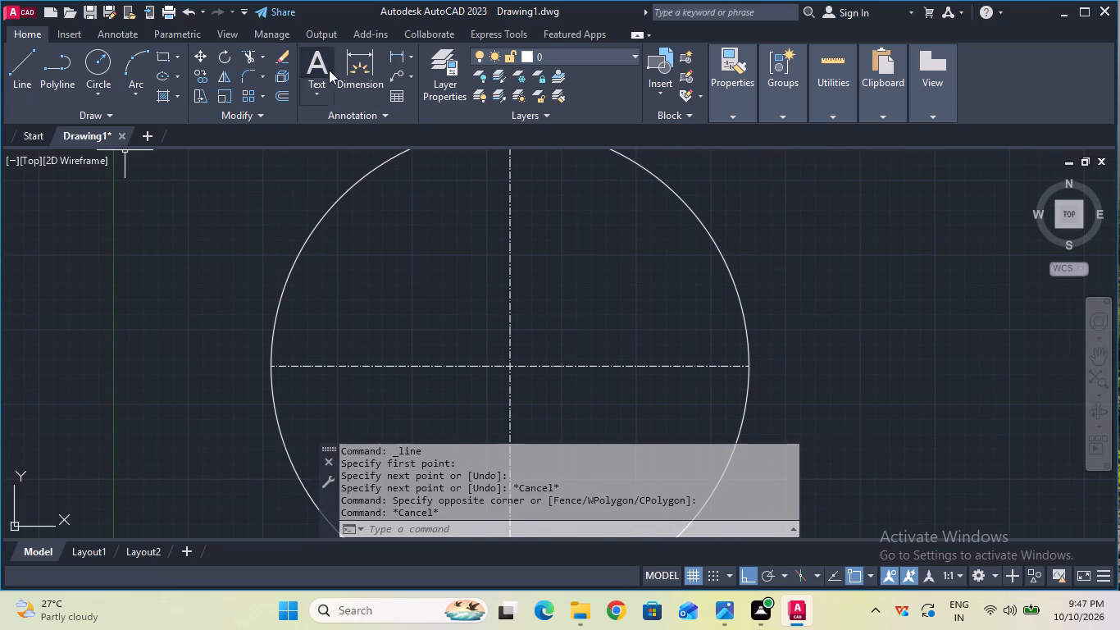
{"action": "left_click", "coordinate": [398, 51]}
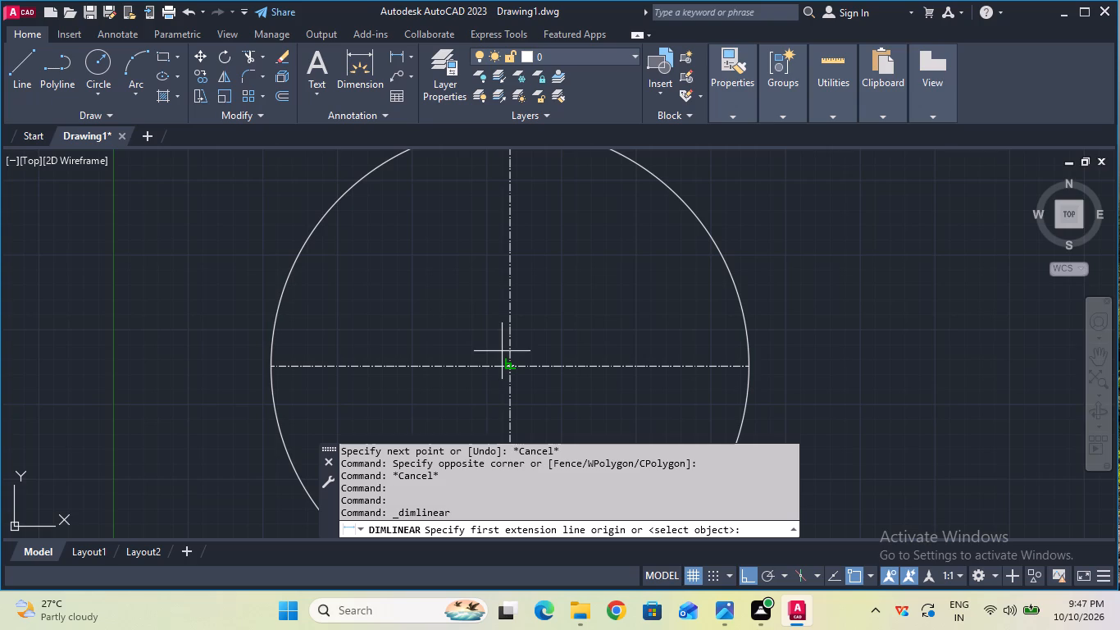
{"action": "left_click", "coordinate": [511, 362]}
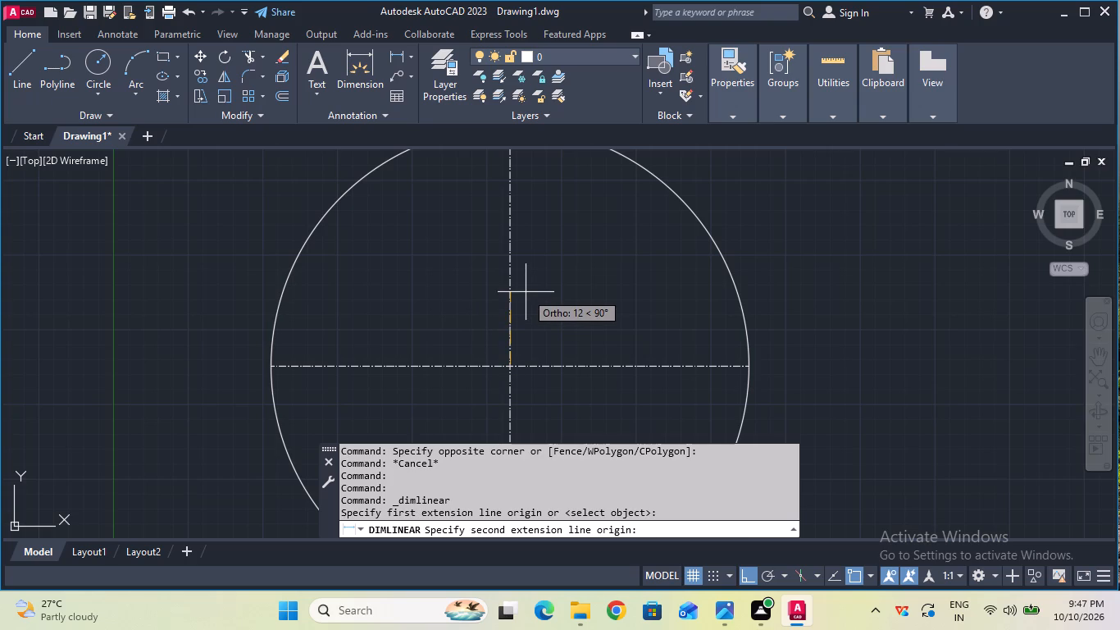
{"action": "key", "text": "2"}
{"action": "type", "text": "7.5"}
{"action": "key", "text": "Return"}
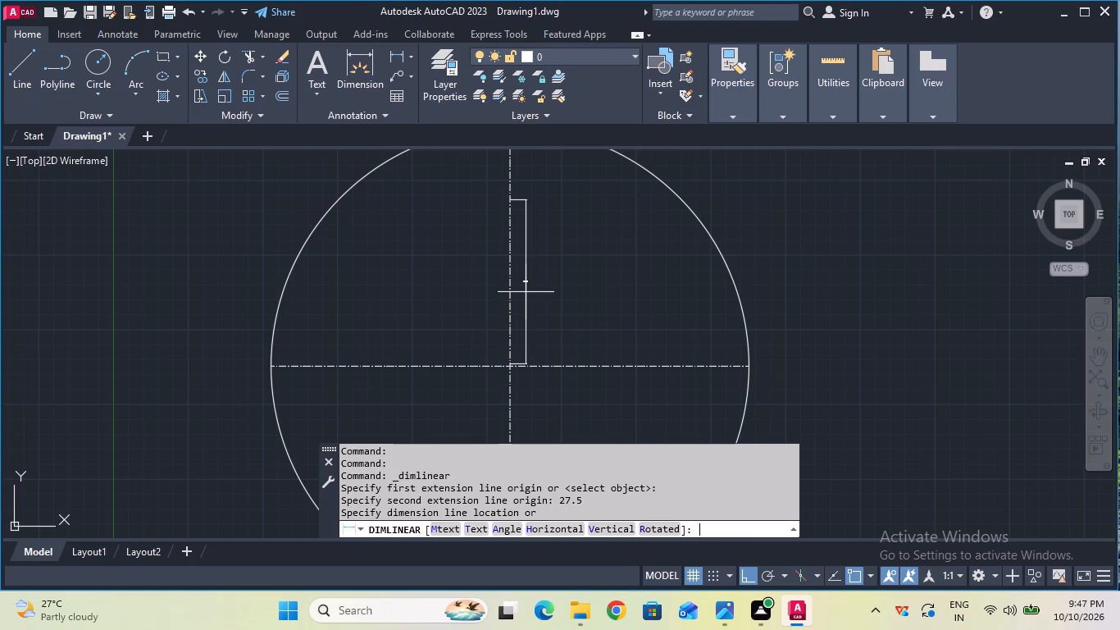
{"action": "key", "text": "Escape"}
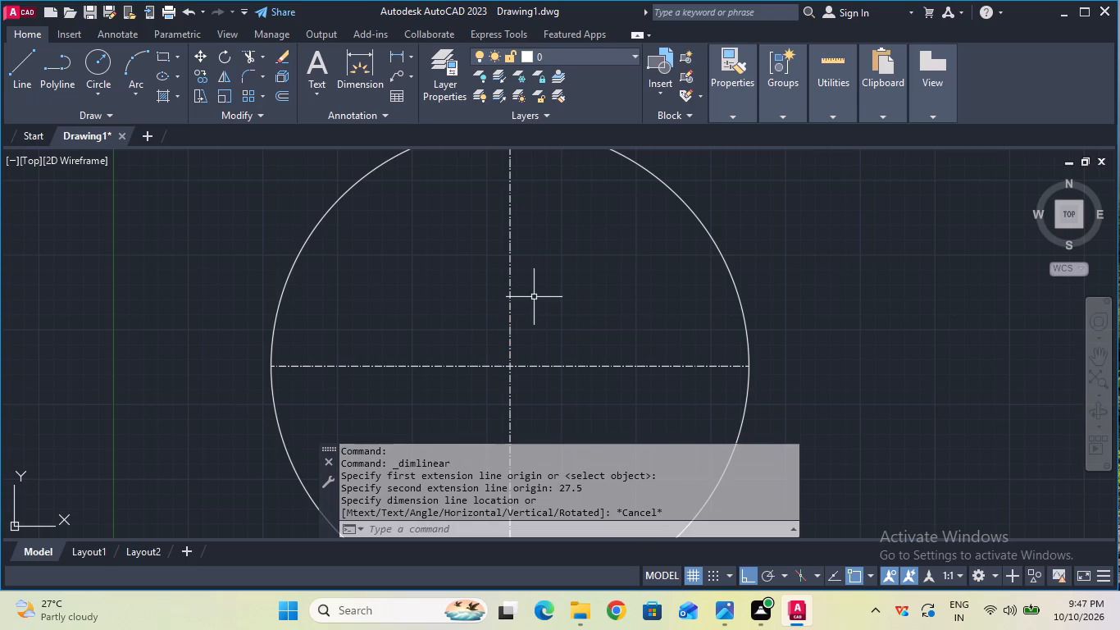
Place a vertical linear dimension running 27.5 mm up from the large circle's centre along the vertical centre line.
{"action": "left_click", "coordinate": [400, 62]}
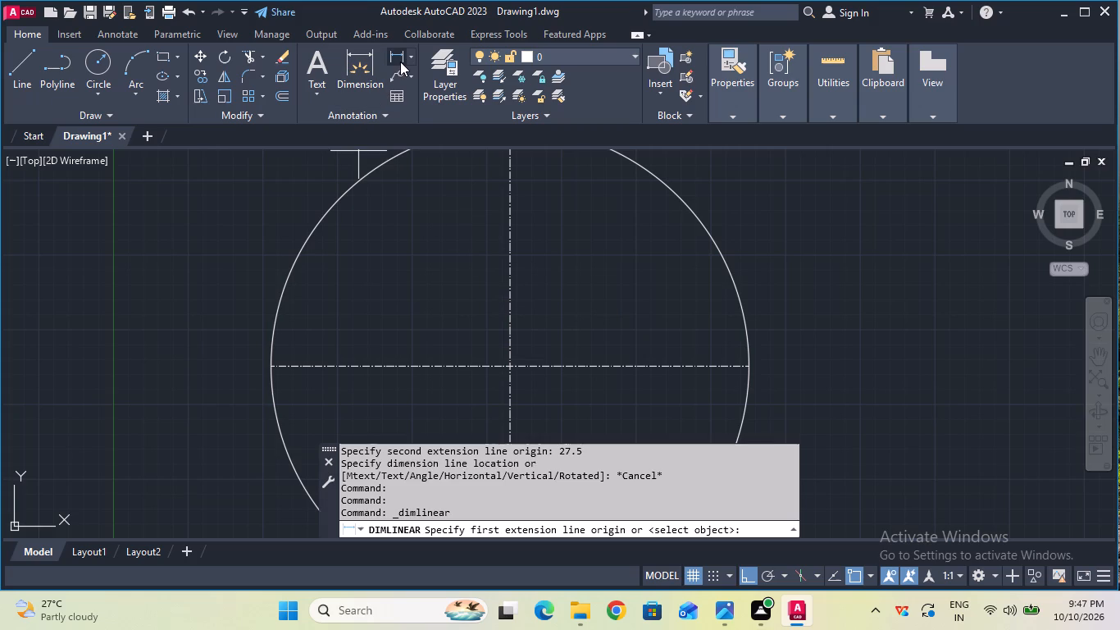
{"action": "left_click", "coordinate": [514, 367]}
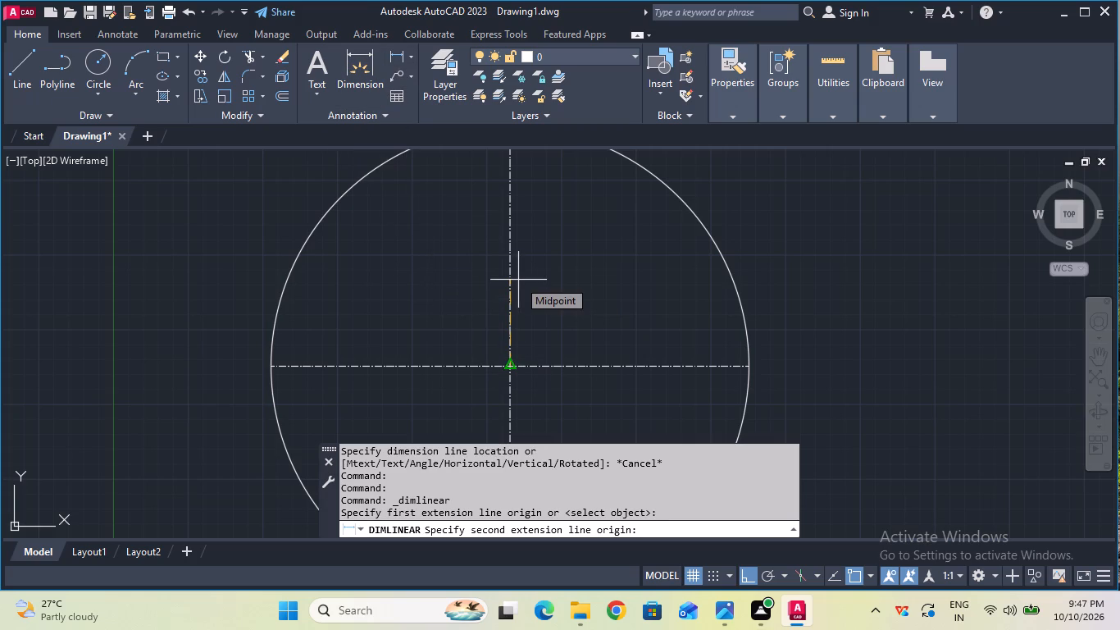
{"action": "key", "text": "2"}
{"action": "type", "text": "7.5"}
{"action": "key", "text": "Return"}
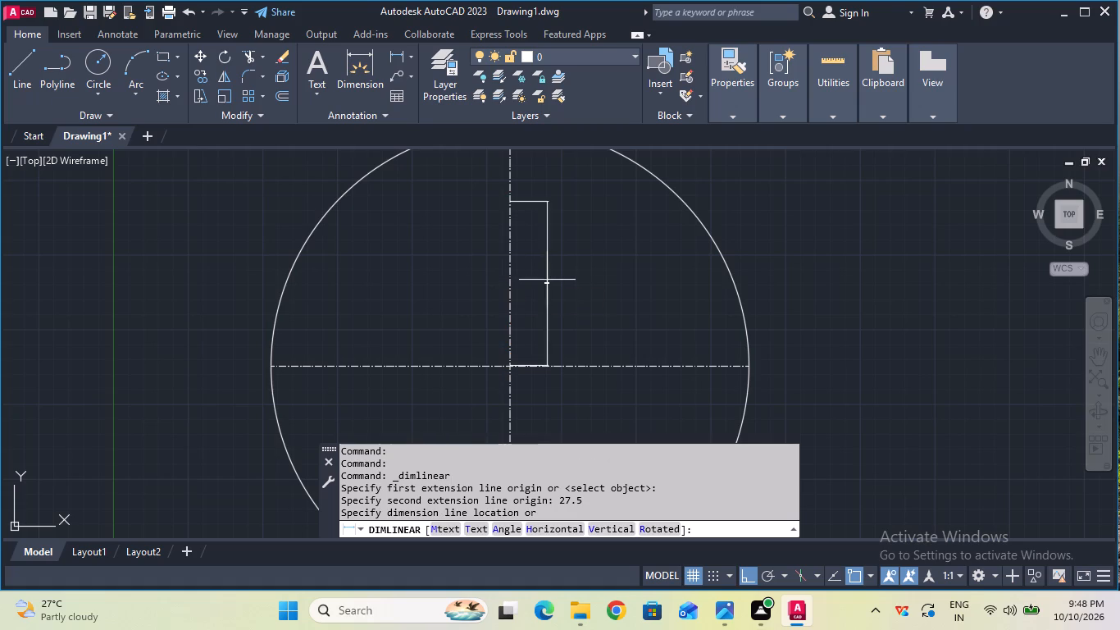
{"action": "left_click", "coordinate": [564, 276]}
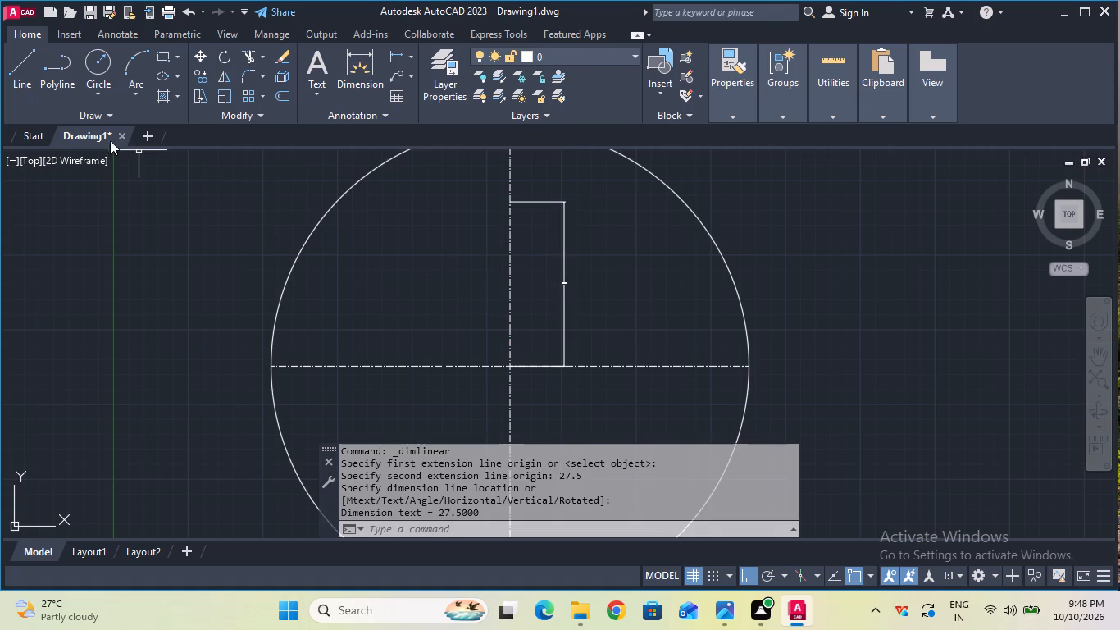
Draw a short horizontal CENTER-linetype line from the midpoint of the dimension's upper extension line to the vertical centre line.
{"action": "left_click", "coordinate": [36, 83]}
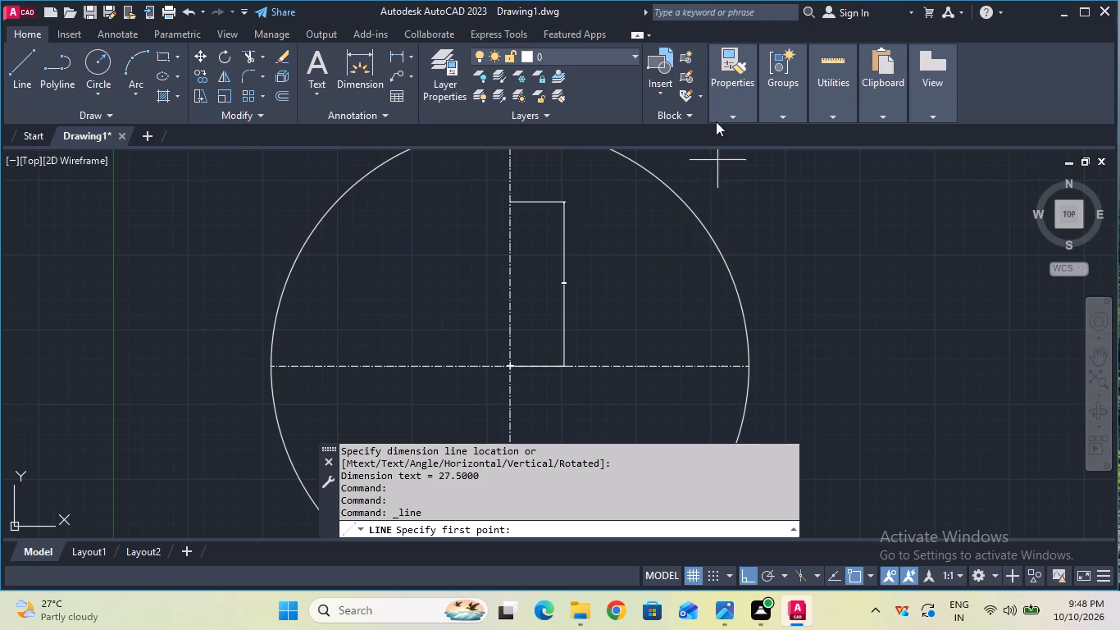
{"action": "left_click", "coordinate": [775, 169]}
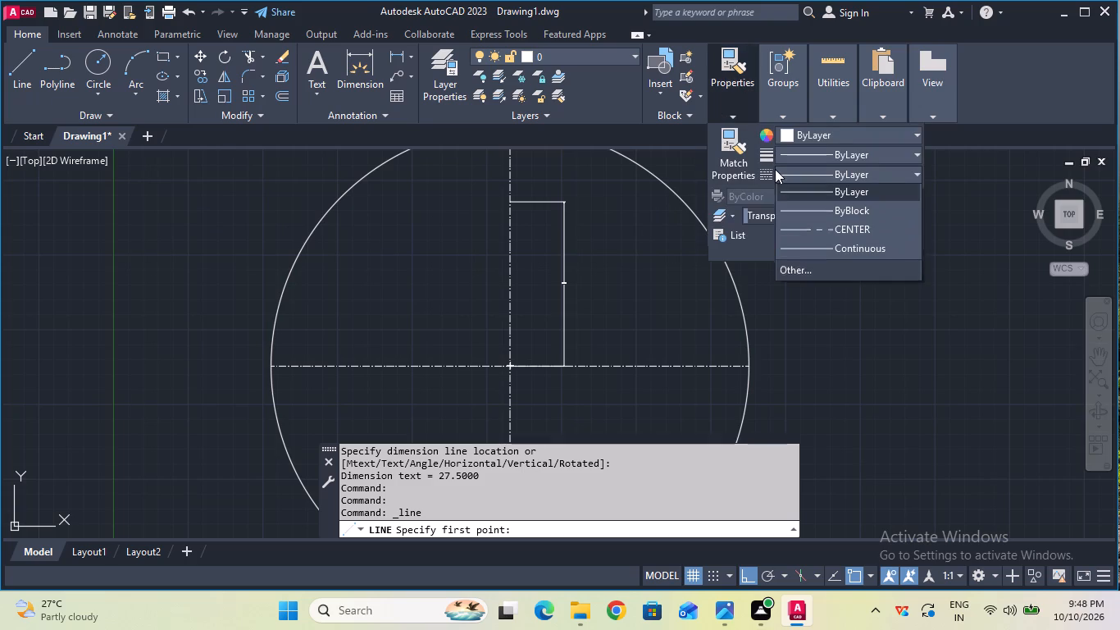
{"action": "left_click", "coordinate": [779, 226]}
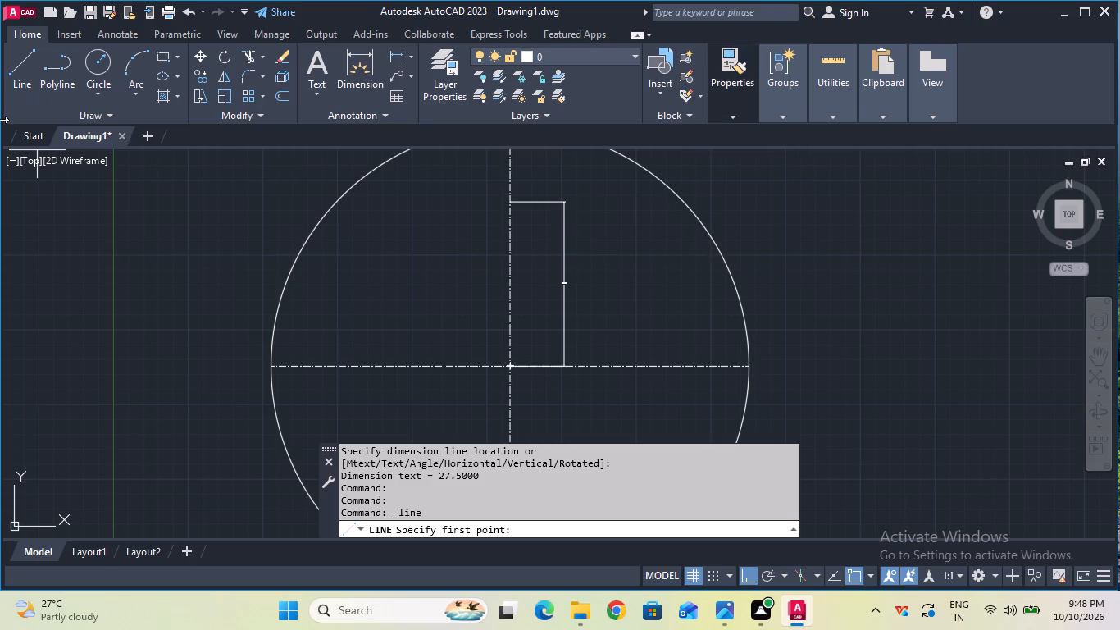
{"action": "left_click", "coordinate": [20, 79]}
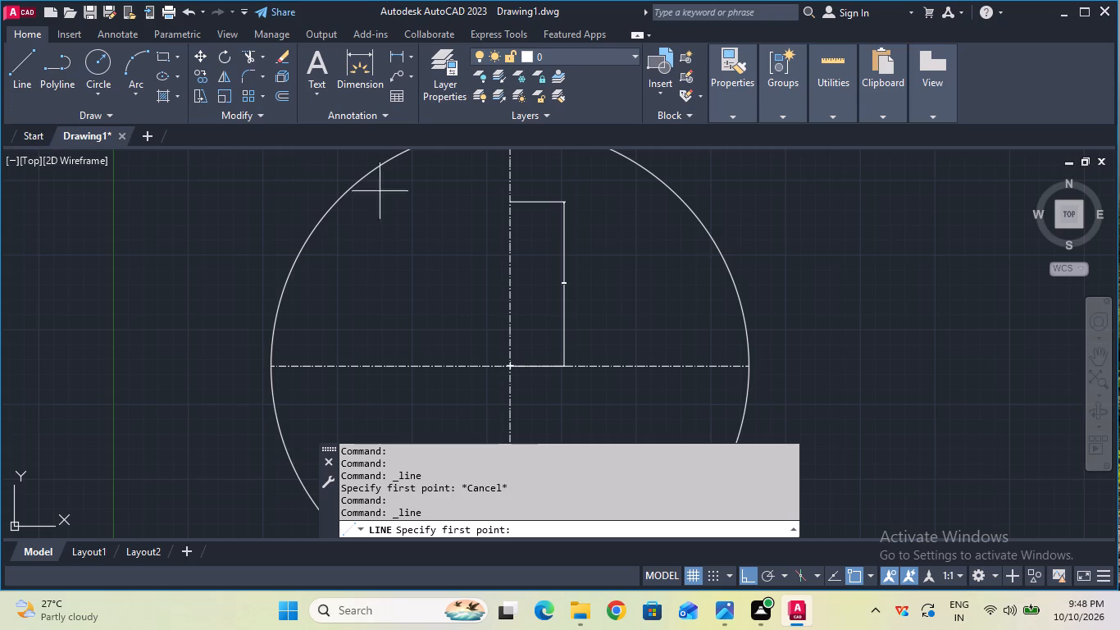
{"action": "left_click", "coordinate": [538, 201]}
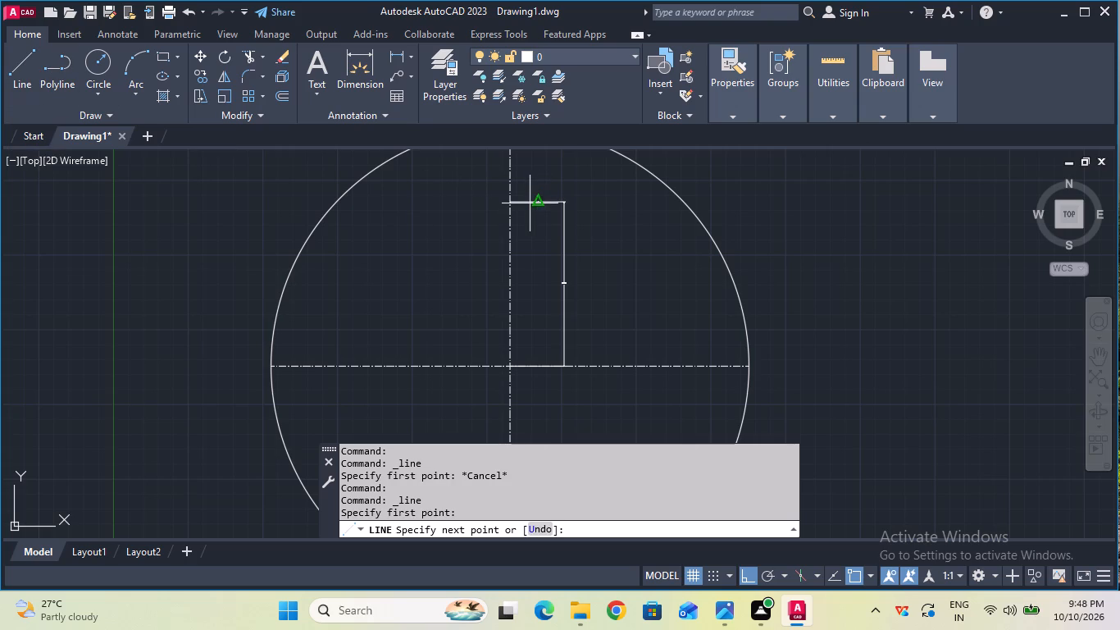
{"action": "left_click", "coordinate": [514, 204]}
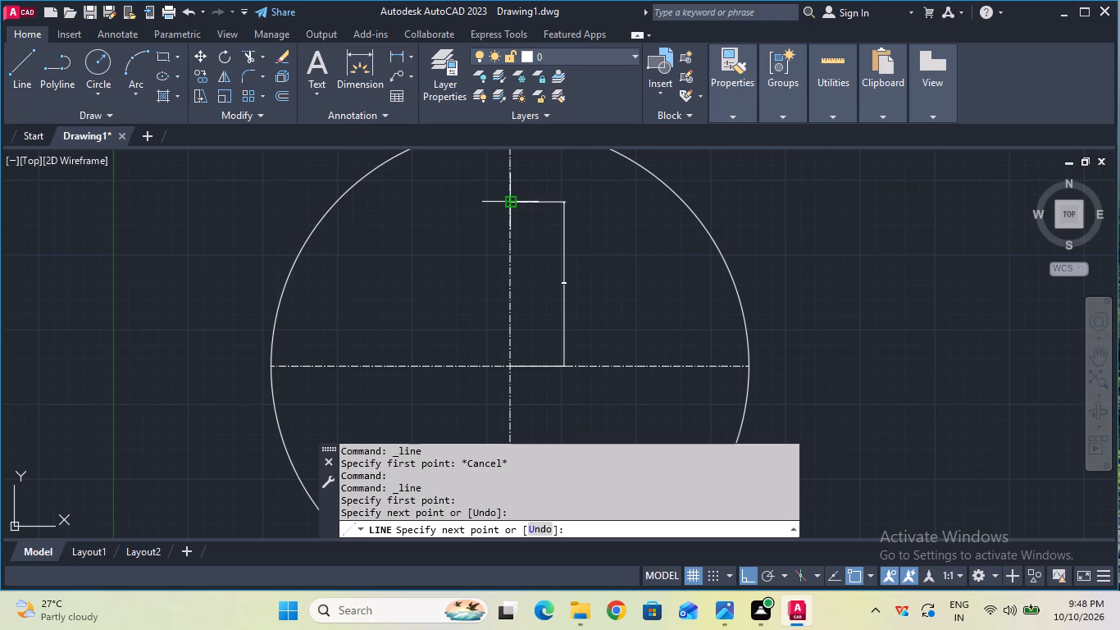
{"action": "key", "text": "Escape"}
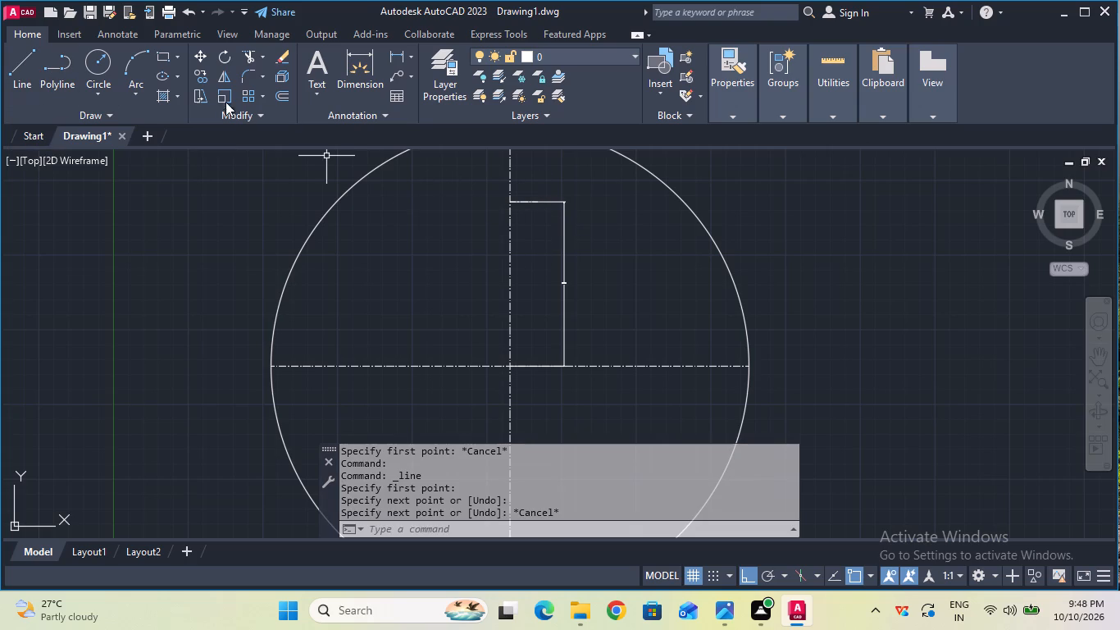
Erase the 27.5 mm linear dimension inside the circle.
{"action": "left_click", "coordinate": [279, 55]}
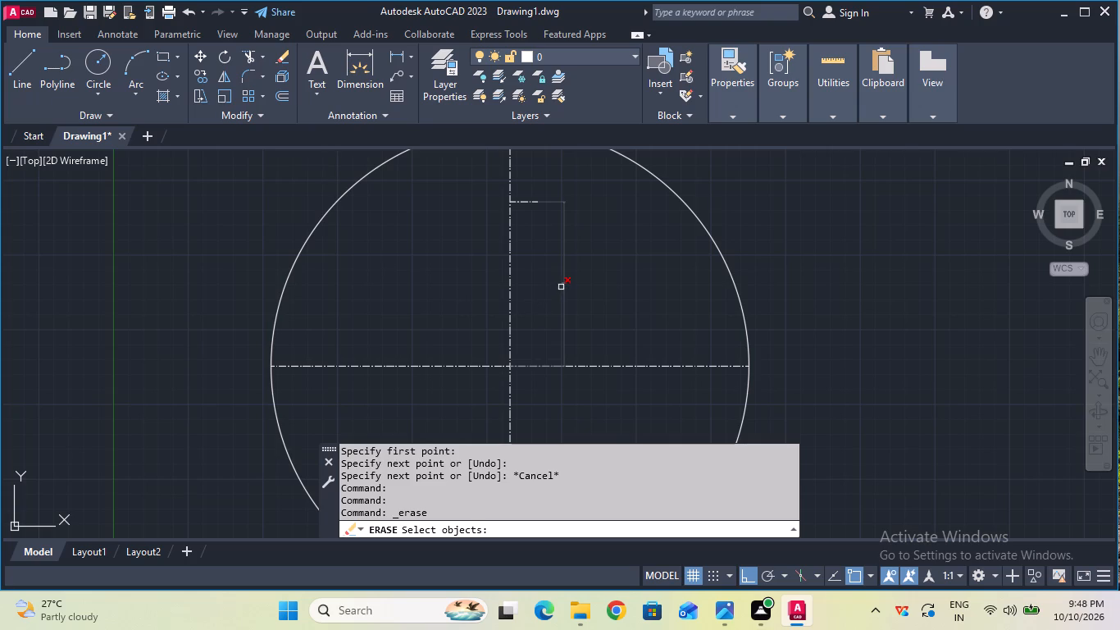
{"action": "left_click", "coordinate": [561, 287]}
{"action": "key", "text": "Return"}
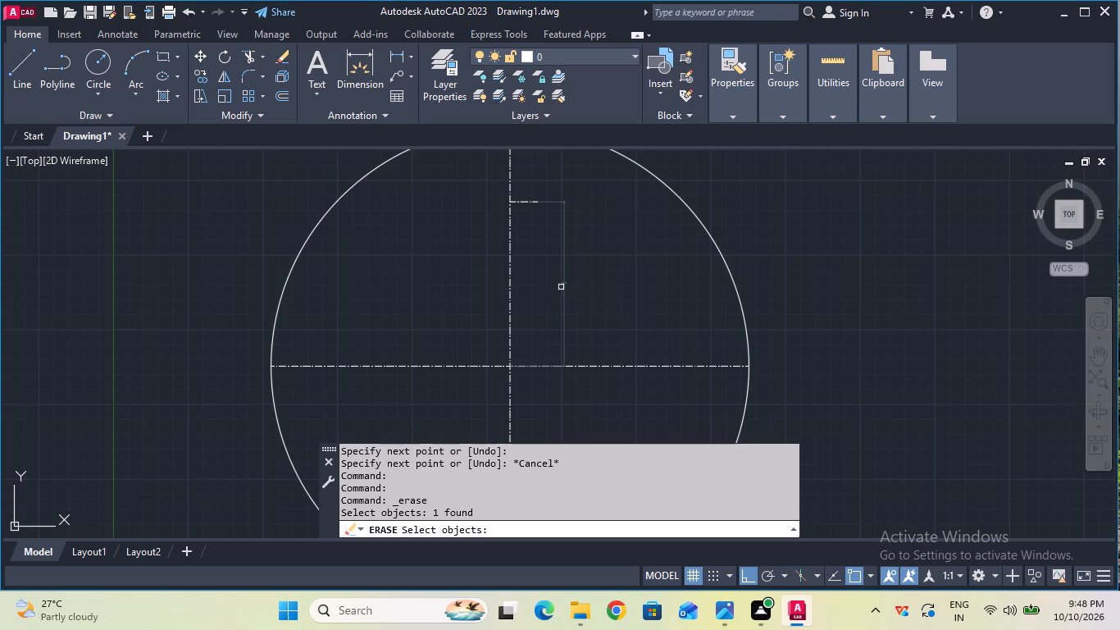
Set the current linetype to ByLayer and draw a 5 mm radius circle centred where the short line meets the vertical centre line.
{"action": "scroll", "coordinate": [561, 287], "scroll_direction": "up", "scroll_amount": 1}
{"action": "scroll", "coordinate": [561, 287], "scroll_direction": "down", "scroll_amount": 1}
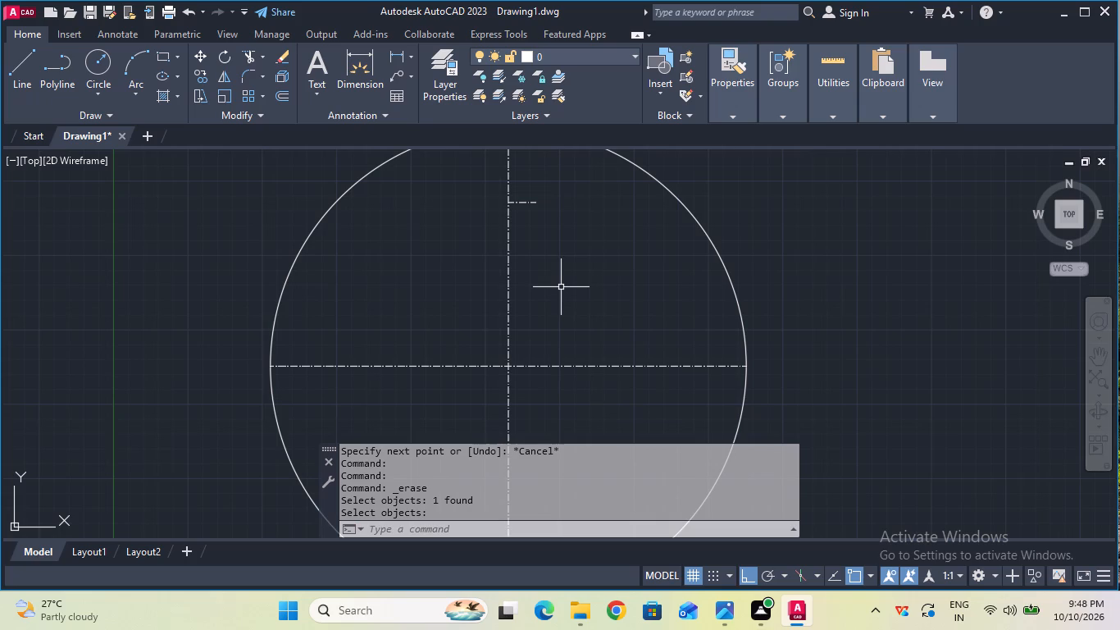
{"action": "left_click", "coordinate": [118, 62]}
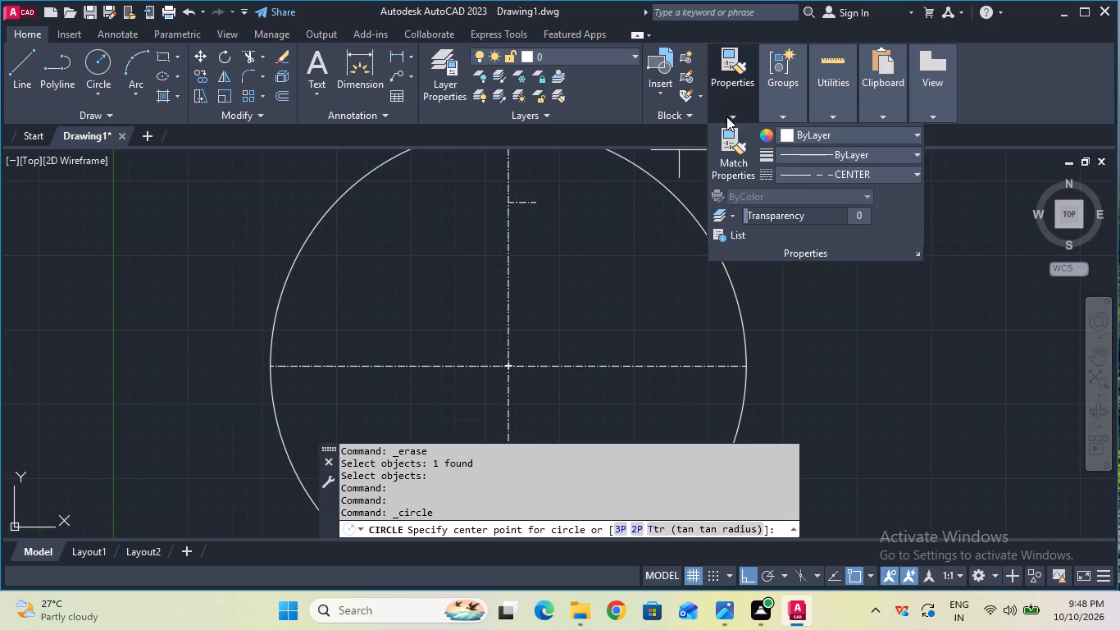
{"action": "left_click", "coordinate": [806, 181]}
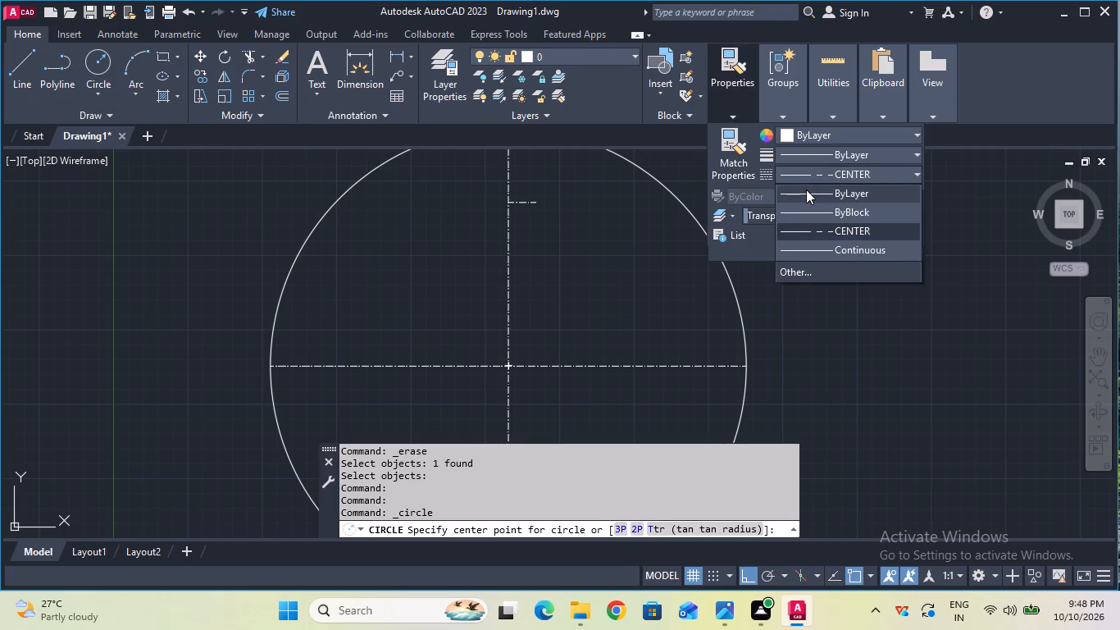
{"action": "left_click", "coordinate": [806, 189]}
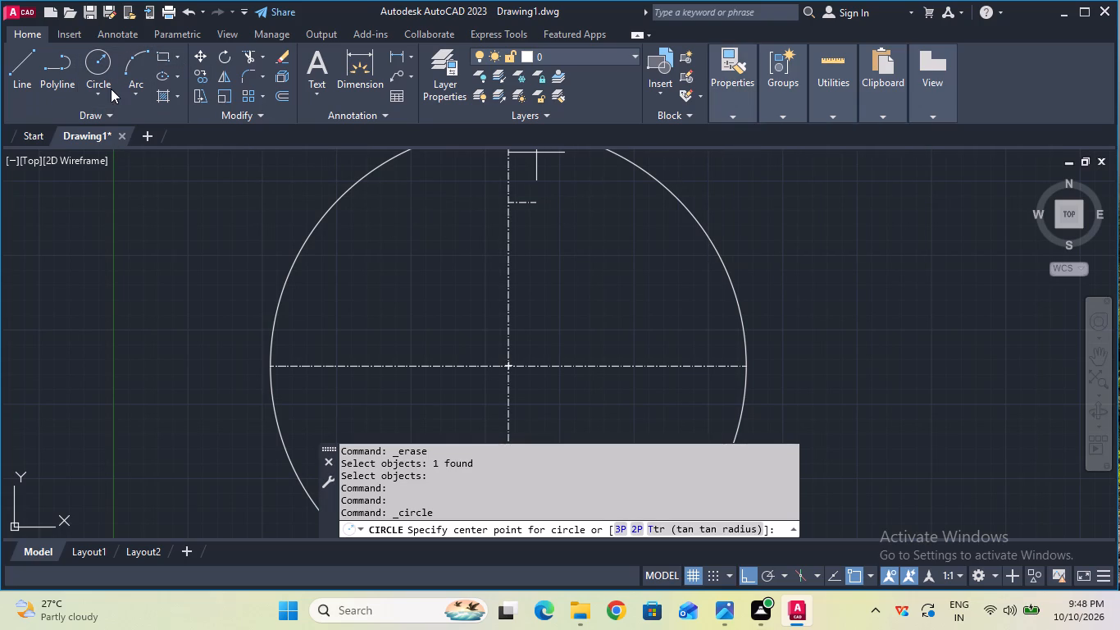
{"action": "left_click", "coordinate": [110, 88]}
{"action": "left_click", "coordinate": [107, 67]}
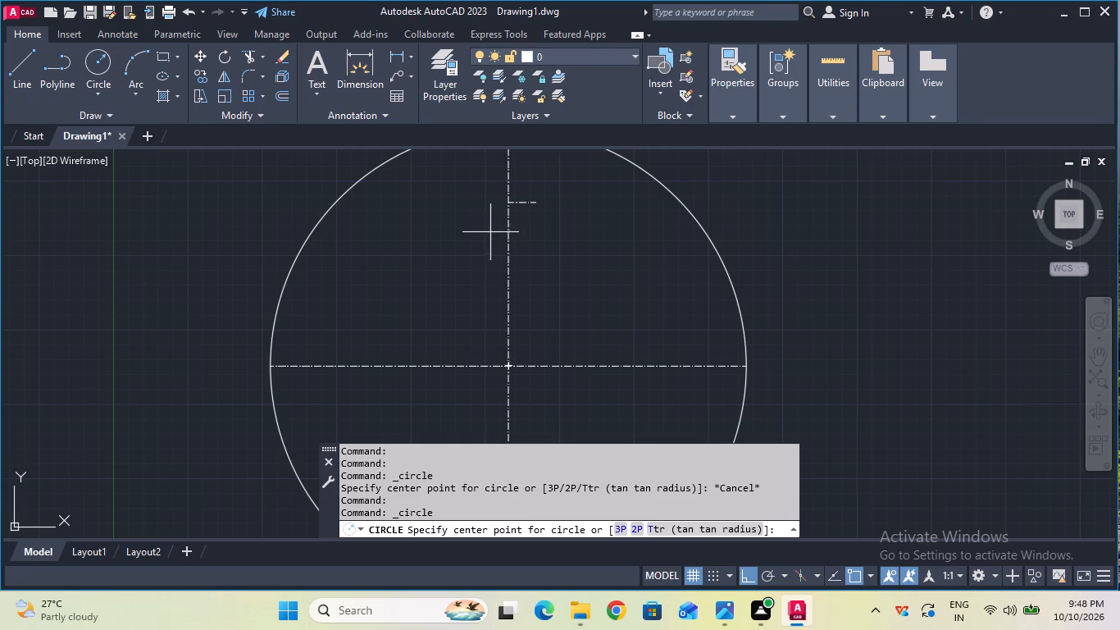
{"action": "left_click", "coordinate": [509, 205]}
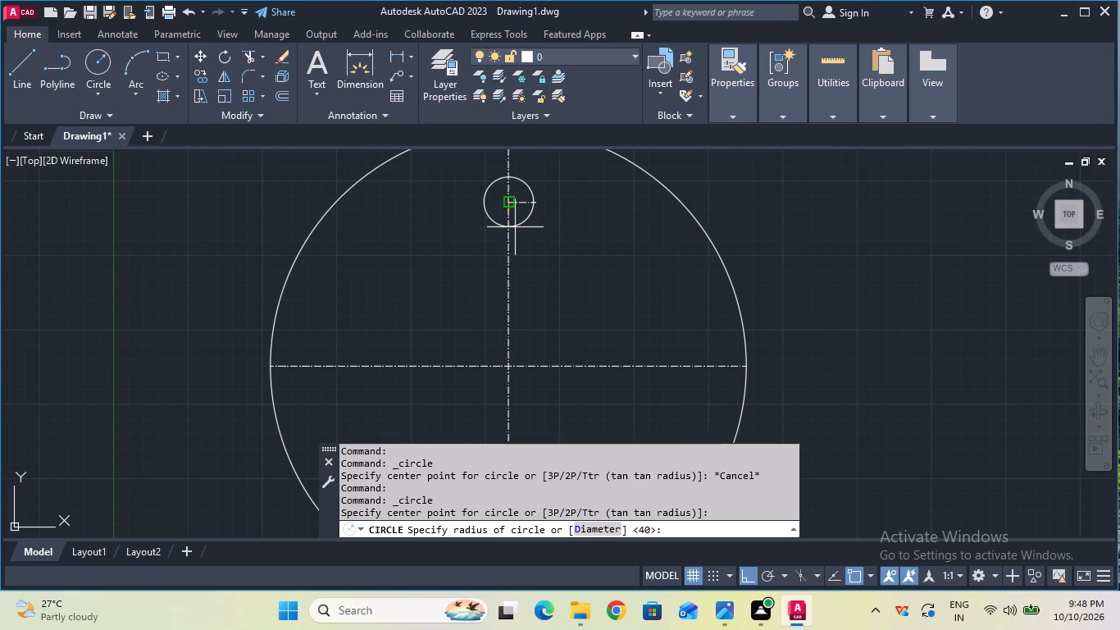
{"action": "key", "text": "5"}
{"action": "key", "text": "Return"}
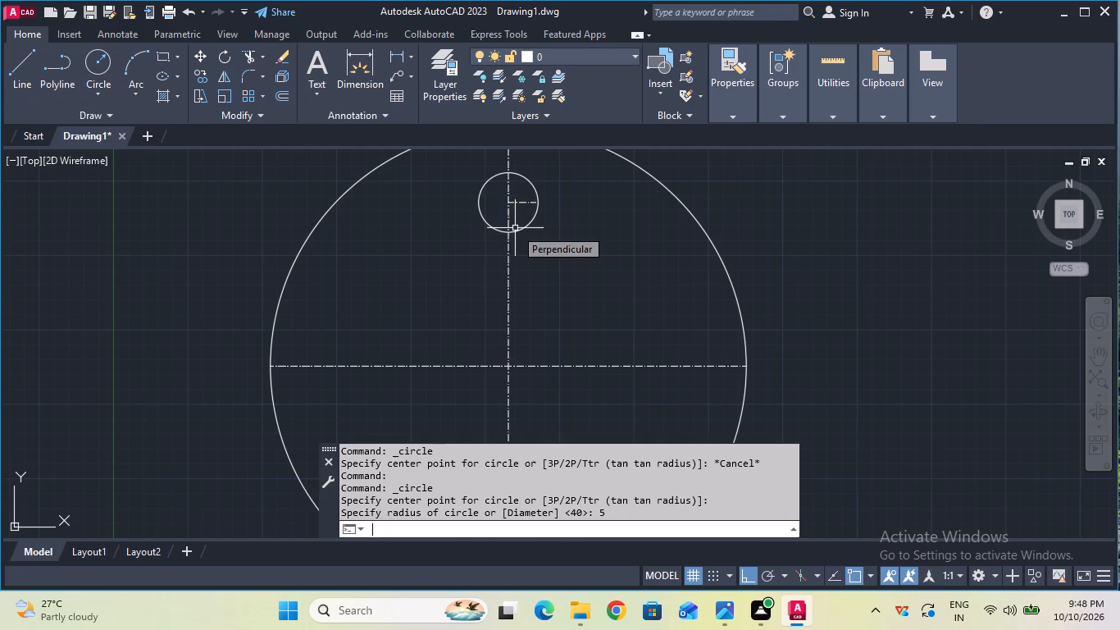
Copy the small circle 55 mm straight down along the vertical centre line, using its centre as the base point.
{"action": "scroll", "coordinate": [515, 228], "scroll_direction": "down", "scroll_amount": 2}
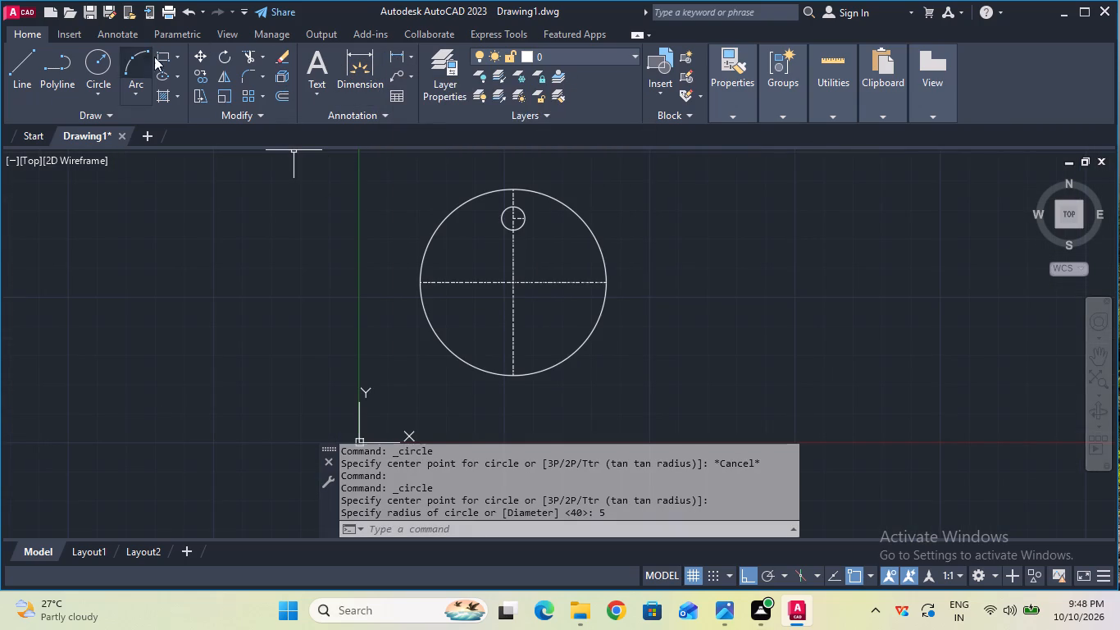
{"action": "left_click", "coordinate": [203, 73]}
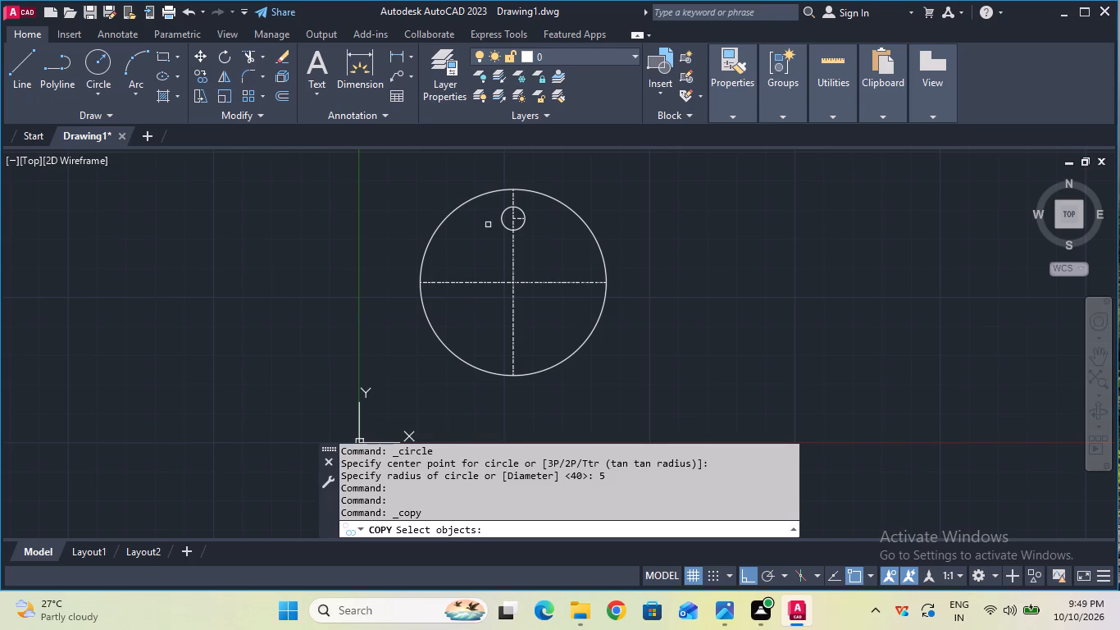
{"action": "left_click", "coordinate": [501, 225]}
{"action": "key", "text": "Return"}
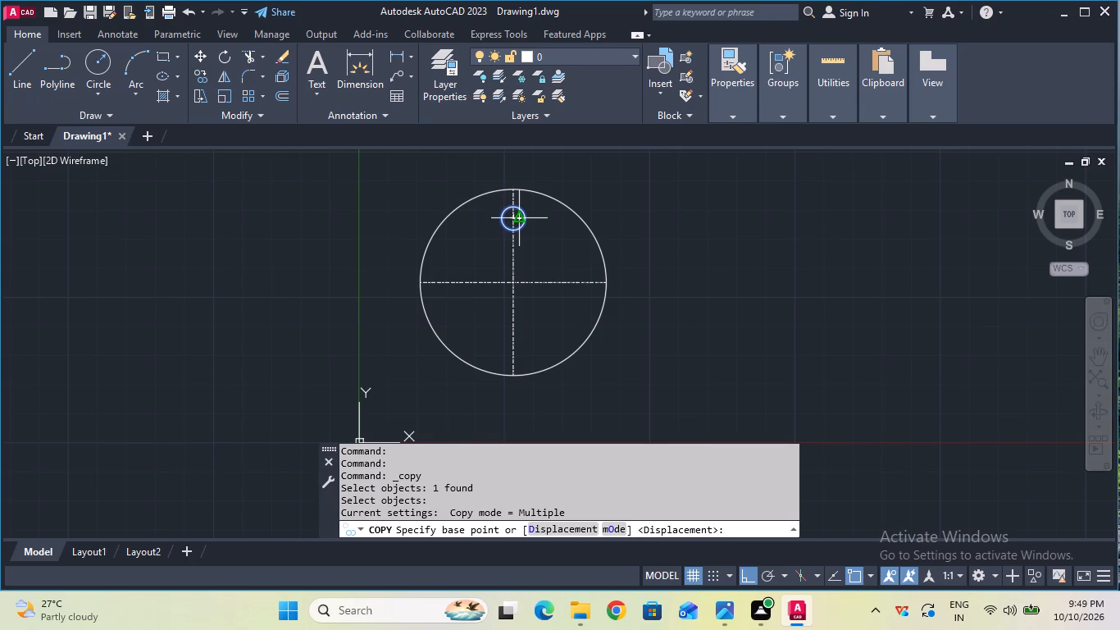
{"action": "left_click", "coordinate": [513, 217]}
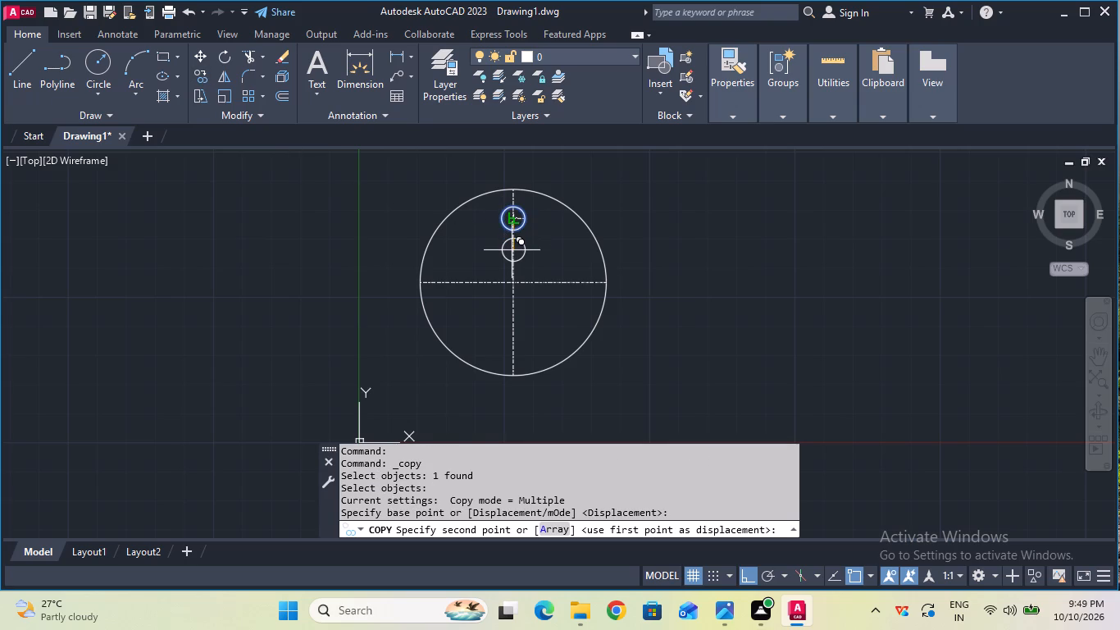
{"action": "type", "text": "55"}
{"action": "key", "text": "Return"}
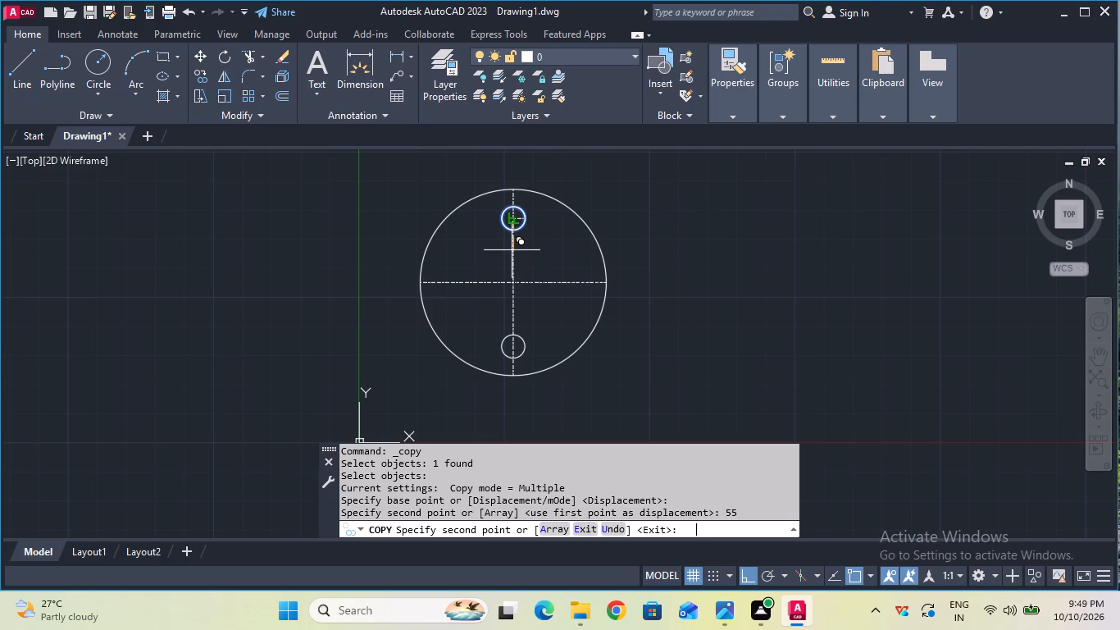
{"action": "key", "text": "Escape"}
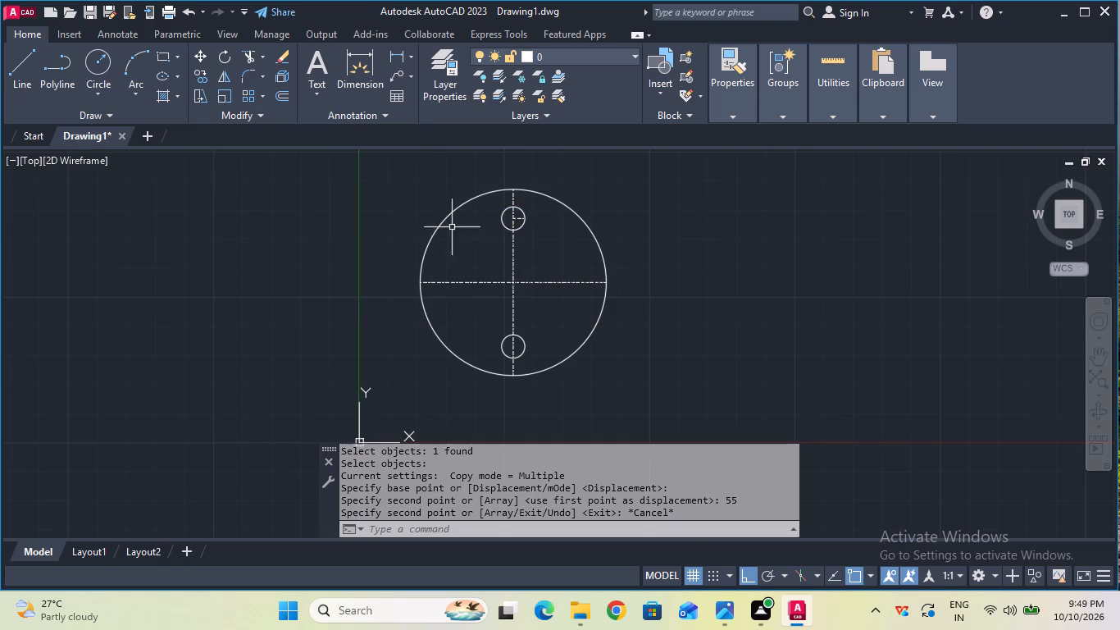
Check the vertical distance from the lower small circle's centre to the large circle's centre with a temporary linear dimension.
{"action": "left_click", "coordinate": [392, 57]}
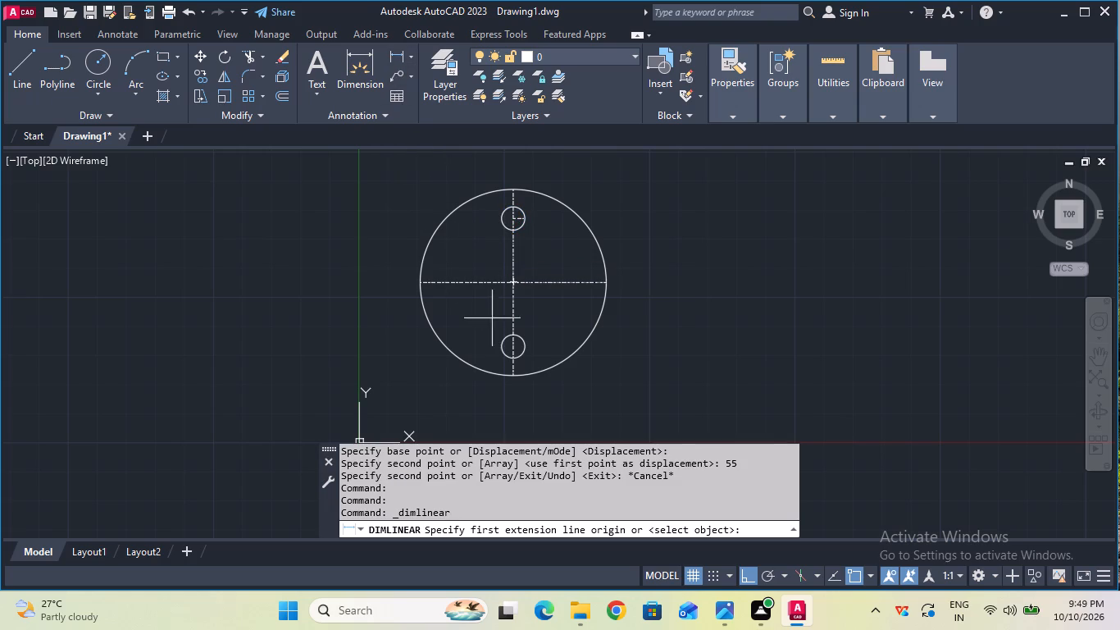
{"action": "left_click", "coordinate": [512, 342]}
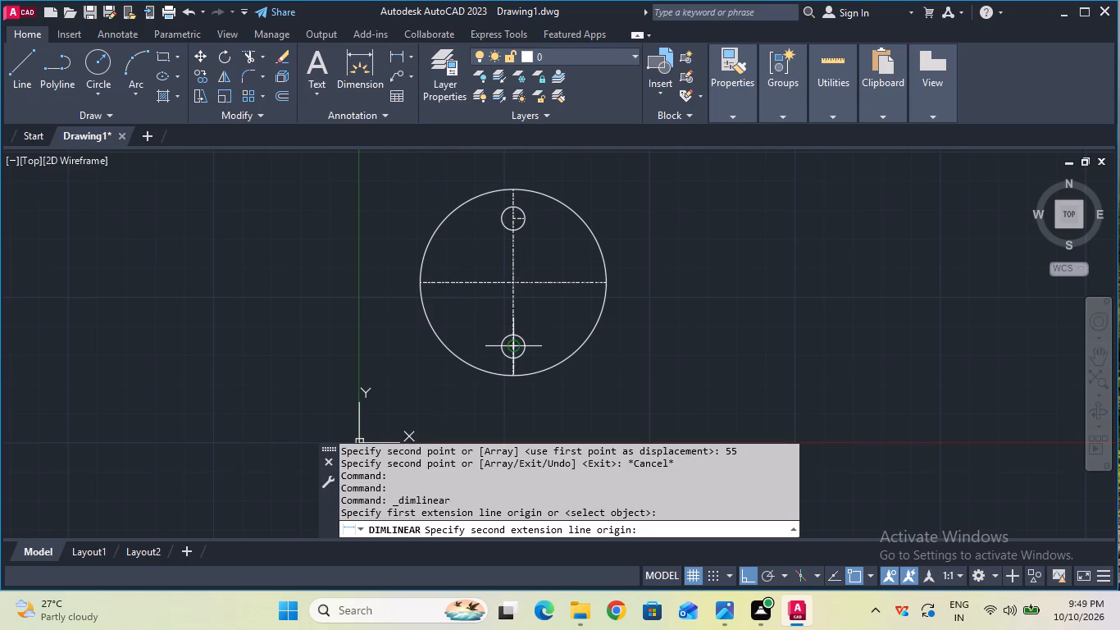
{"action": "left_click", "coordinate": [516, 281]}
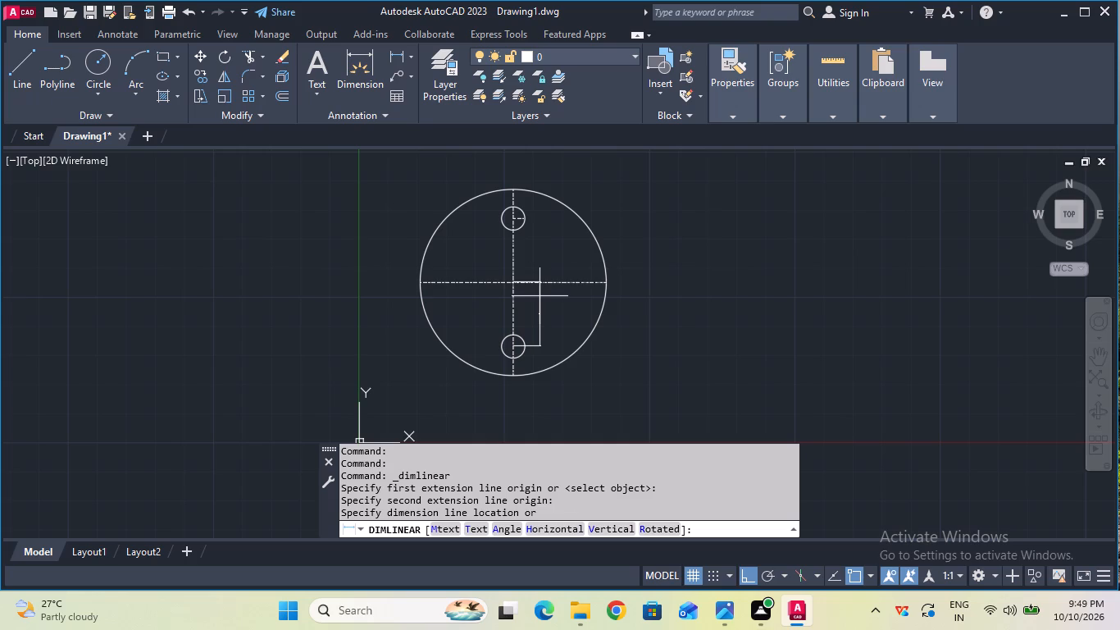
{"action": "scroll", "coordinate": [540, 296], "scroll_direction": "up", "scroll_amount": 4}
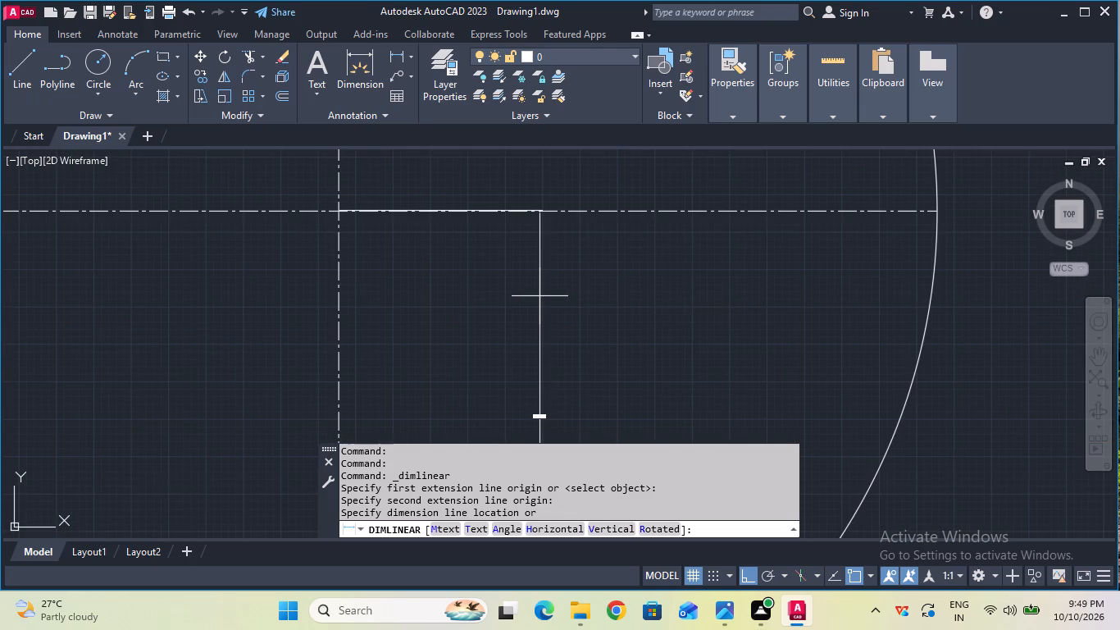
{"action": "scroll", "coordinate": [540, 349], "scroll_direction": "up", "scroll_amount": 2}
{"action": "scroll", "coordinate": [540, 349], "scroll_direction": "down", "scroll_amount": 2}
{"action": "middle_click_drag", "start_coordinate": [540, 349], "coordinate": [526, 276]}
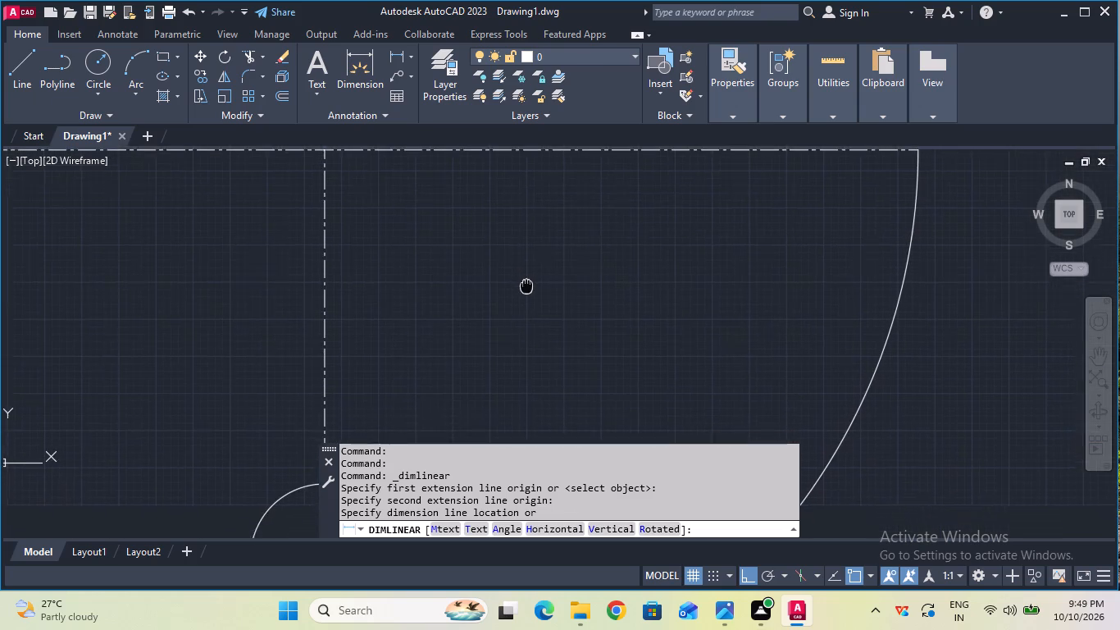
{"action": "middle_click_drag", "start_coordinate": [526, 276], "coordinate": [521, 247]}
{"action": "scroll", "coordinate": [521, 246], "scroll_direction": "up", "scroll_amount": 2}
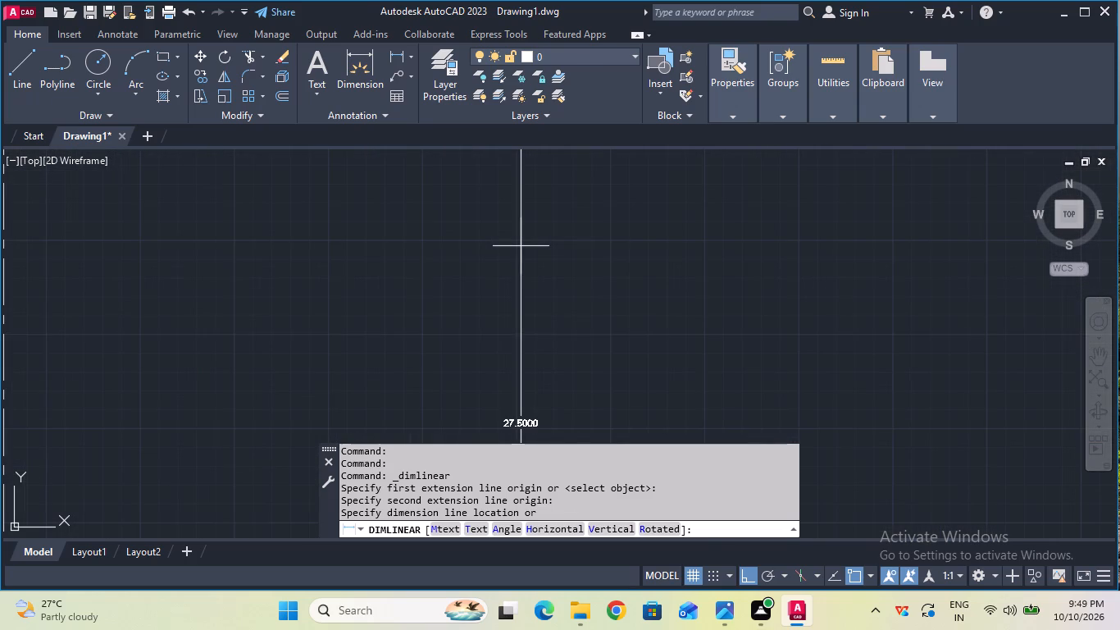
{"action": "key", "text": "Escape"}
{"action": "scroll", "coordinate": [521, 246], "scroll_direction": "down", "scroll_amount": 1}
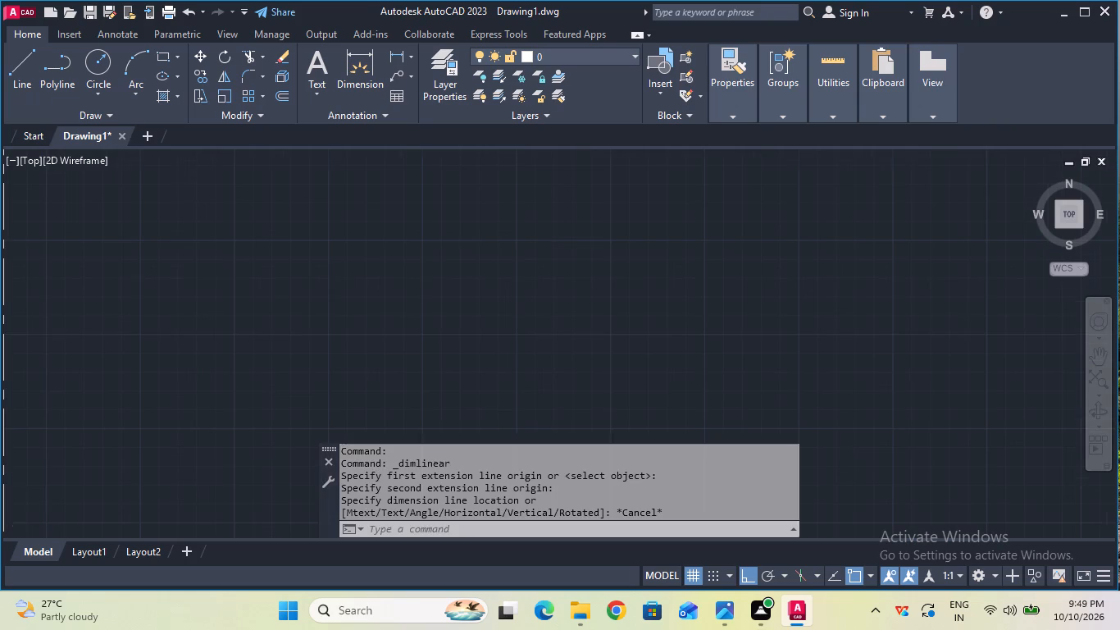
{"action": "scroll", "coordinate": [521, 246], "scroll_direction": "down", "scroll_amount": 5}
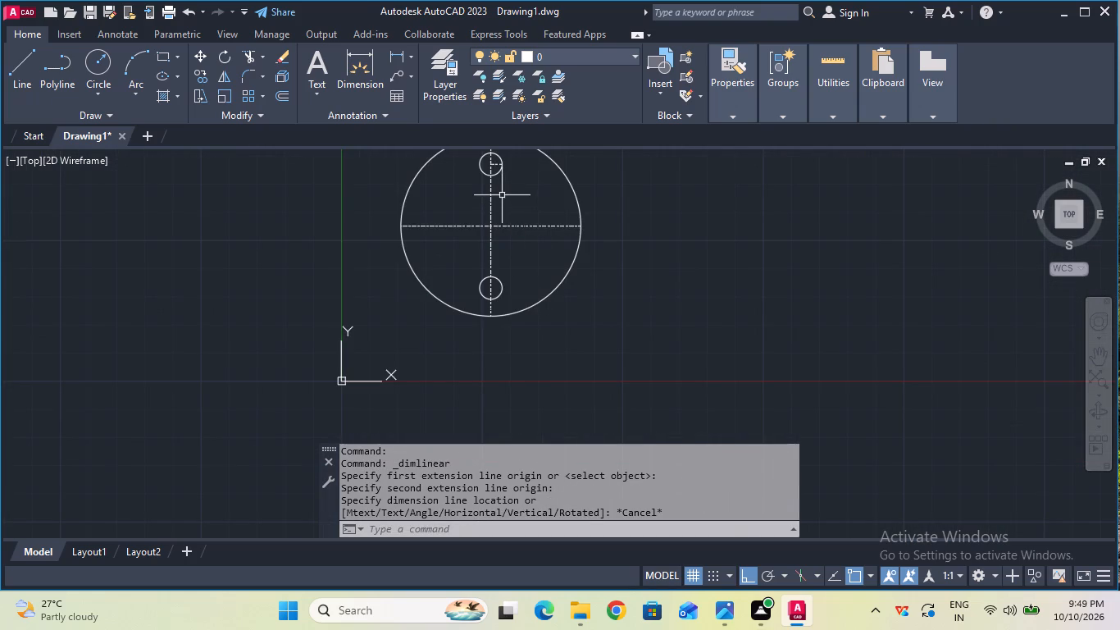
{"action": "scroll", "coordinate": [502, 195], "scroll_direction": "up", "scroll_amount": 1}
{"action": "middle_click_drag", "start_coordinate": [502, 195], "coordinate": [521, 329]}
{"action": "scroll", "coordinate": [521, 329], "scroll_direction": "up", "scroll_amount": 1}
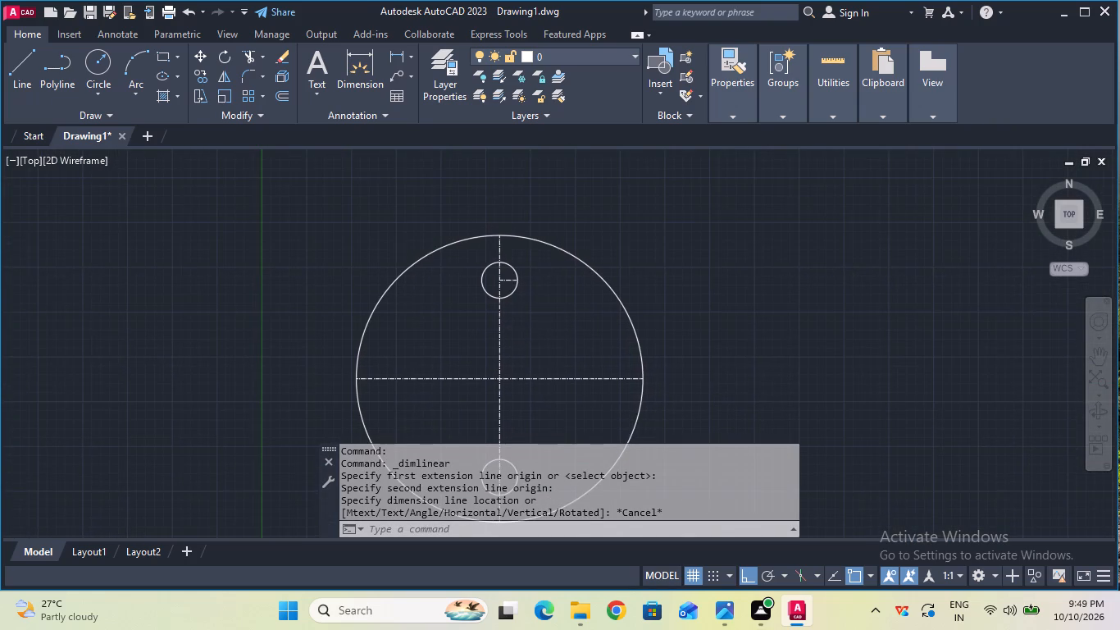
Trim away the short horizontal centre line segment inside the upper small circle.
{"action": "left_click", "coordinate": [254, 58]}
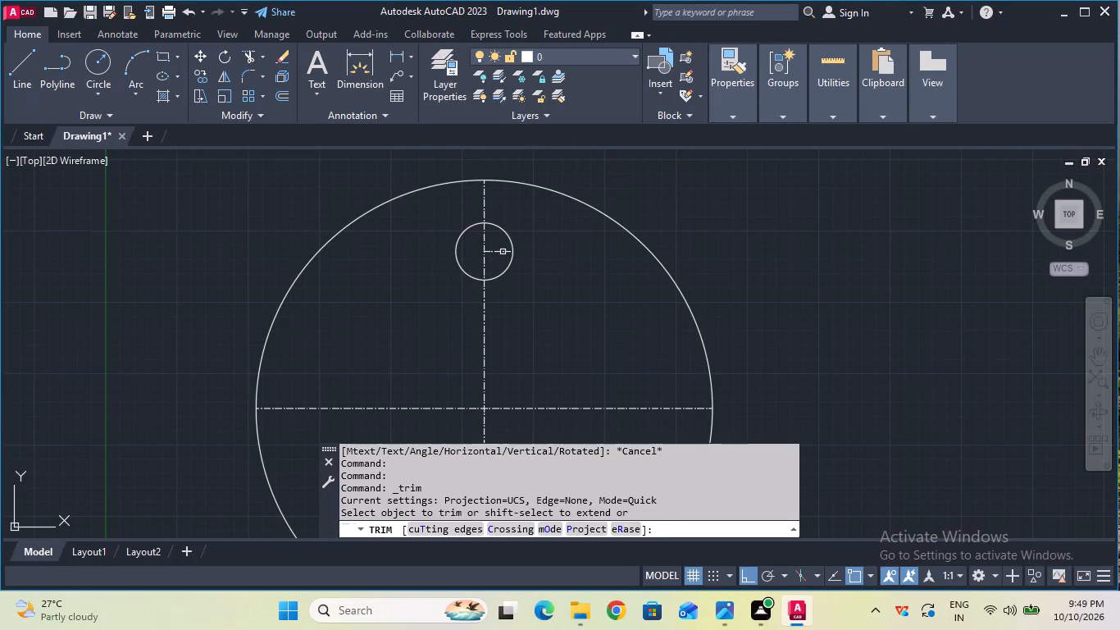
{"action": "left_click", "coordinate": [503, 249]}
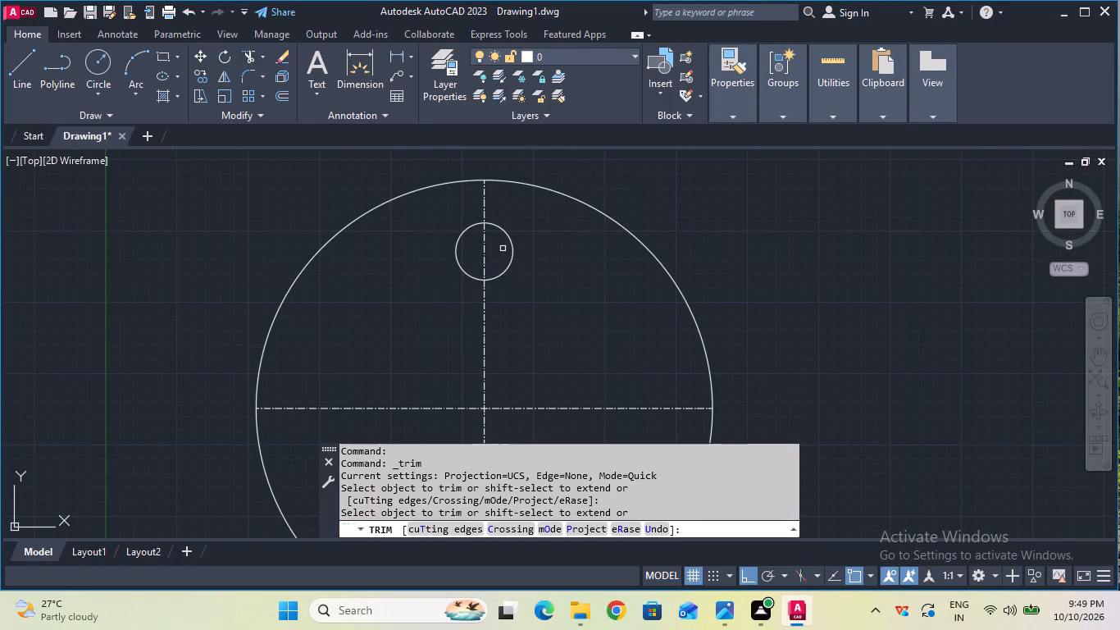
{"action": "key", "text": "Escape"}
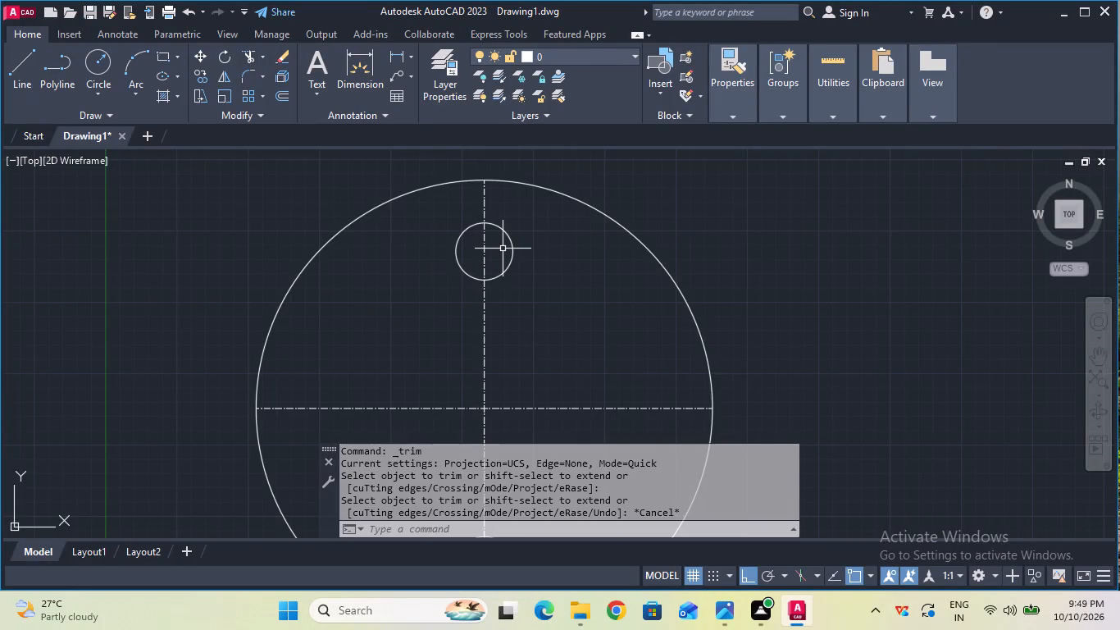
Place a 28 mm horizontal linear dimension from the large circle's centre leftward along the horizontal centre line, with the dimension line just below.
{"action": "scroll", "coordinate": [486, 313], "scroll_direction": "down", "scroll_amount": 1}
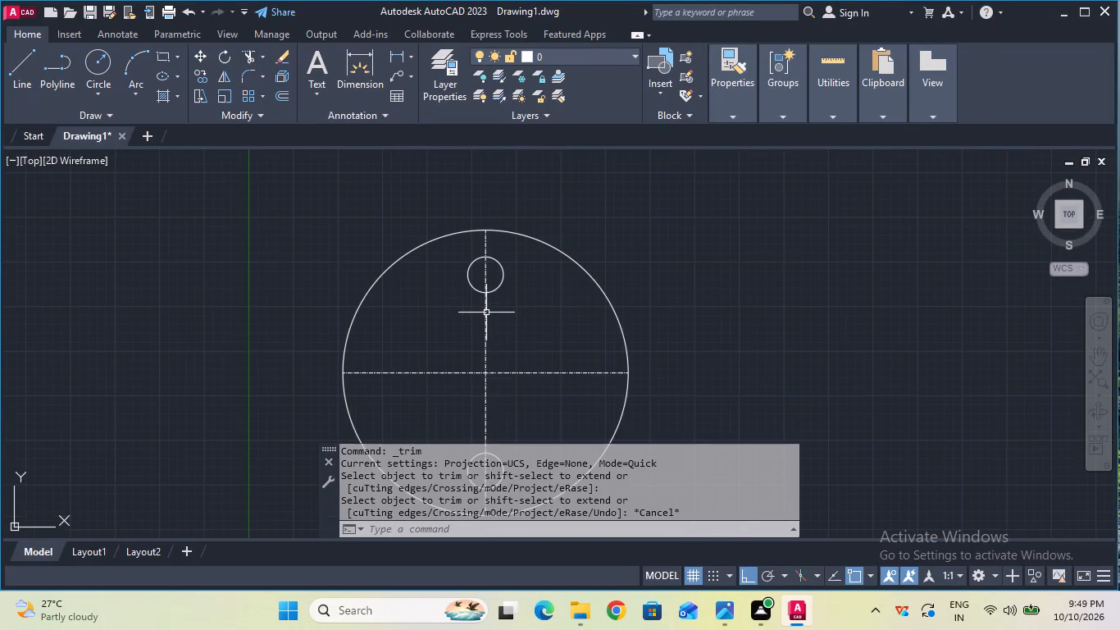
{"action": "scroll", "coordinate": [486, 313], "scroll_direction": "down", "scroll_amount": 1}
{"action": "scroll", "coordinate": [470, 326], "scroll_direction": "up", "scroll_amount": 1}
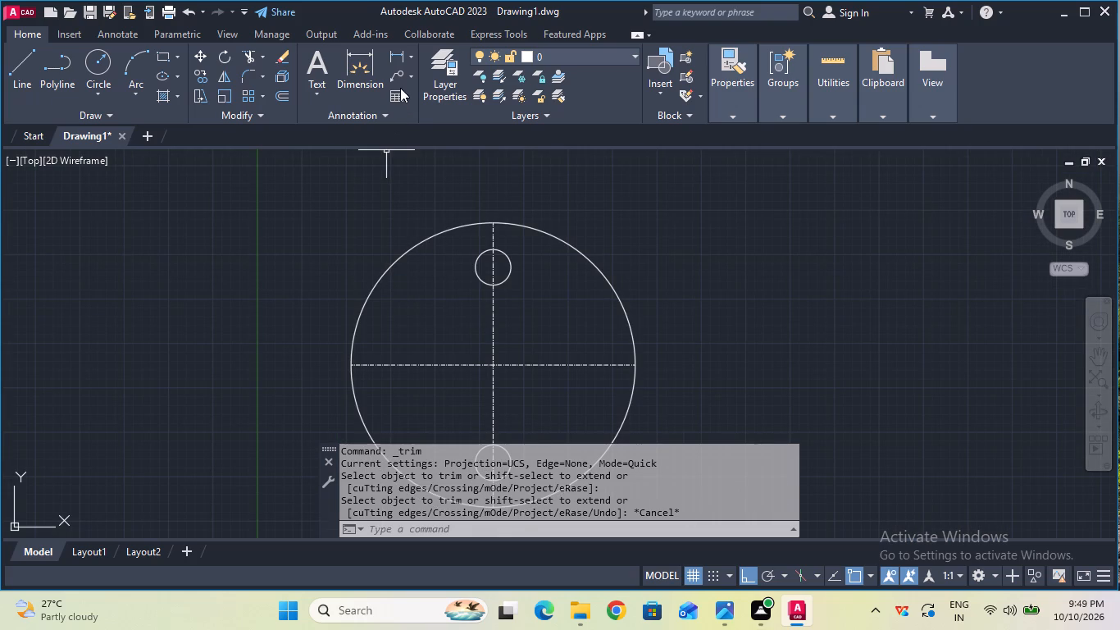
{"action": "left_click", "coordinate": [401, 62]}
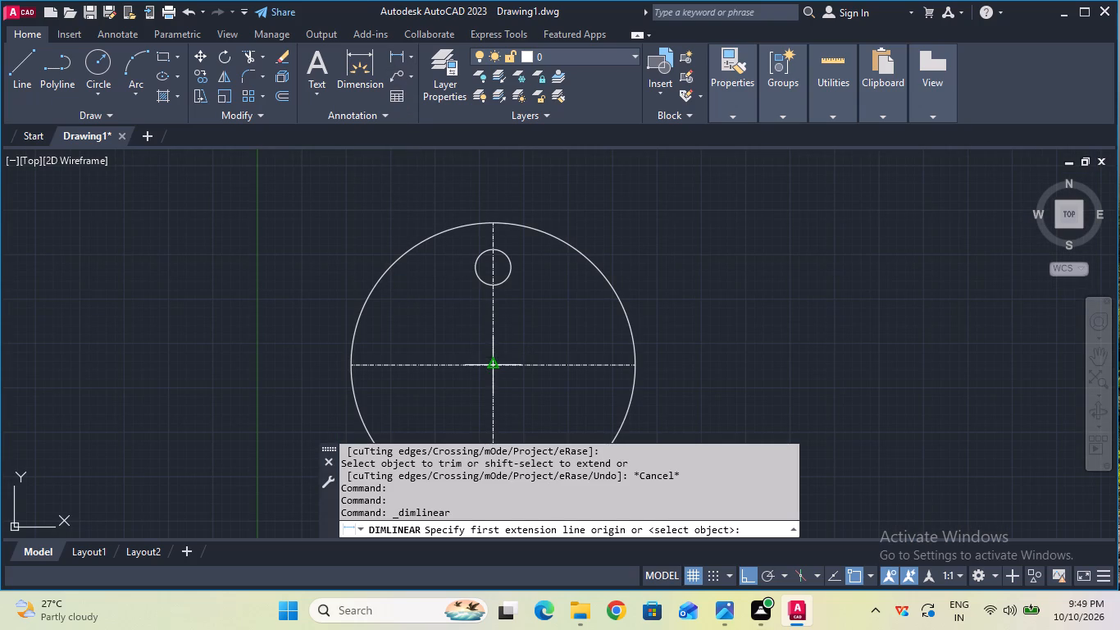
{"action": "left_click", "coordinate": [495, 360]}
{"action": "key", "text": "2"}
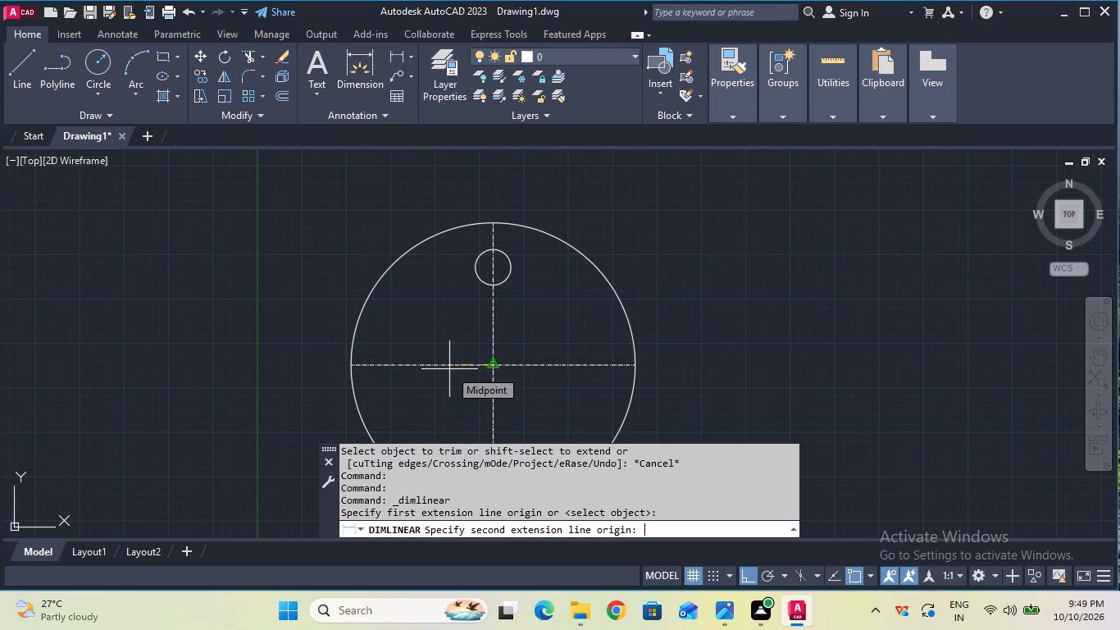
{"action": "key", "text": "8"}
{"action": "key", "text": "Return"}
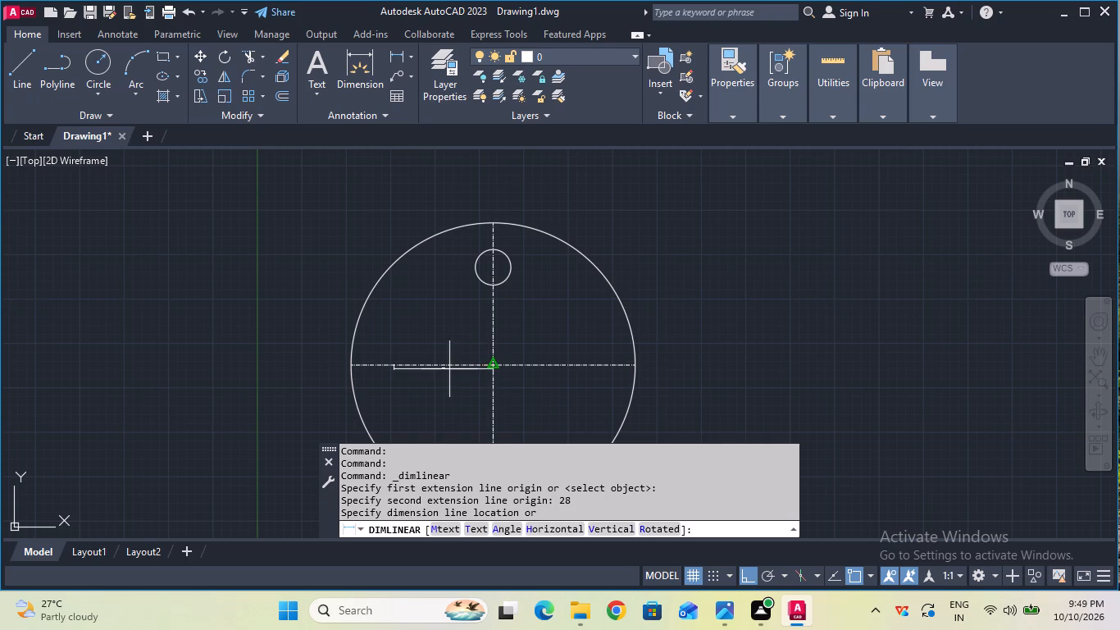
{"action": "left_click", "coordinate": [440, 389]}
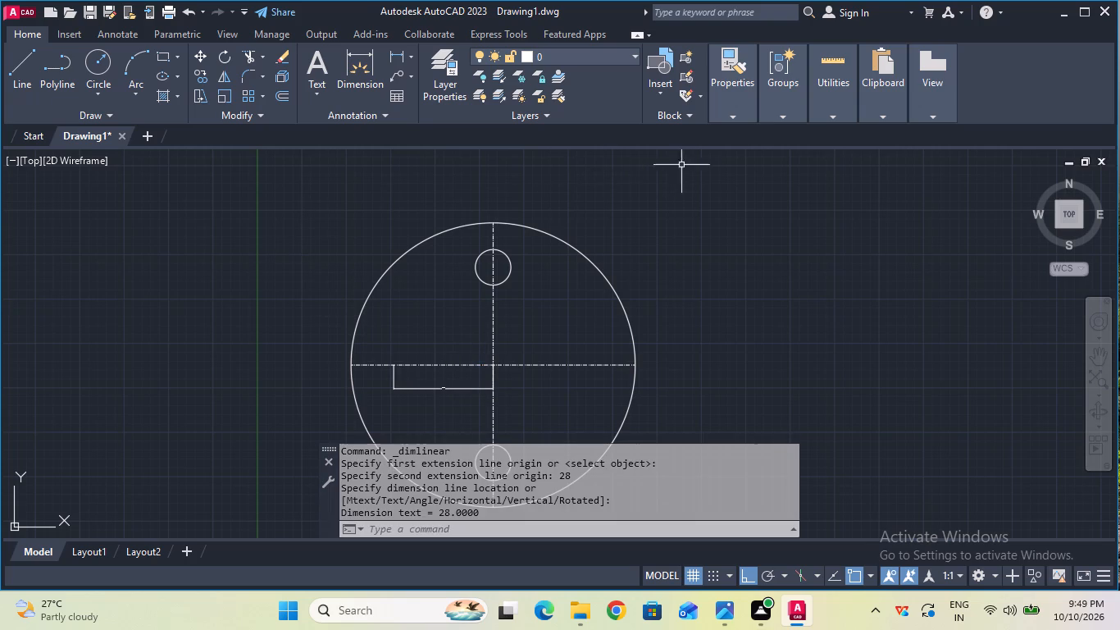
Set the current linetype to CENTER and draw a short vertical line over the dimension's left extension line, up to the horizontal centre line.
{"action": "left_click", "coordinate": [785, 168]}
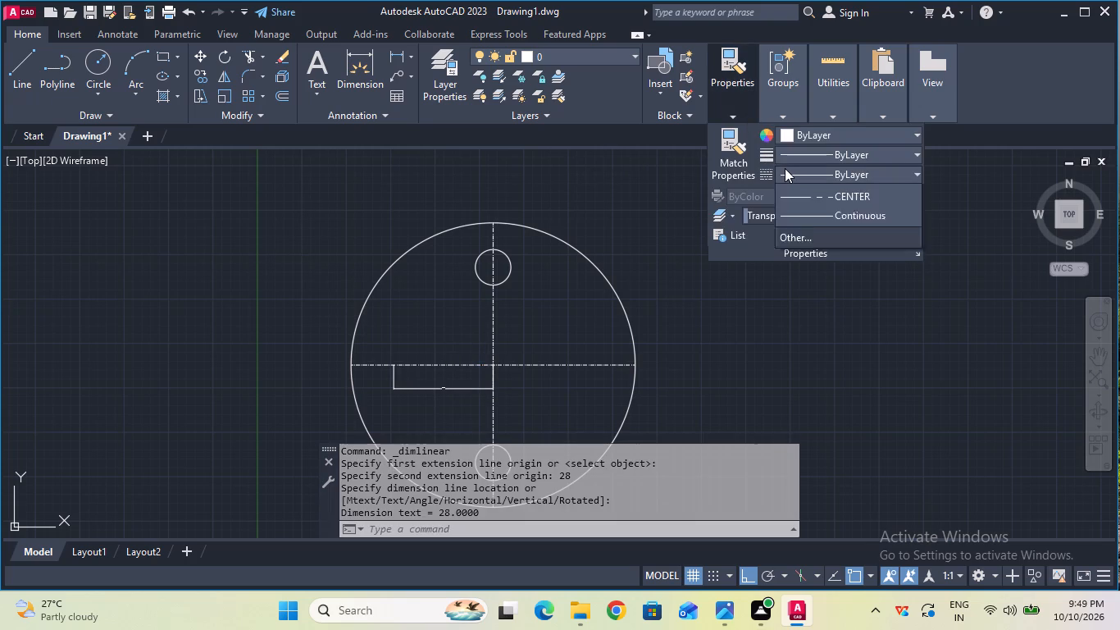
{"action": "left_click", "coordinate": [785, 228]}
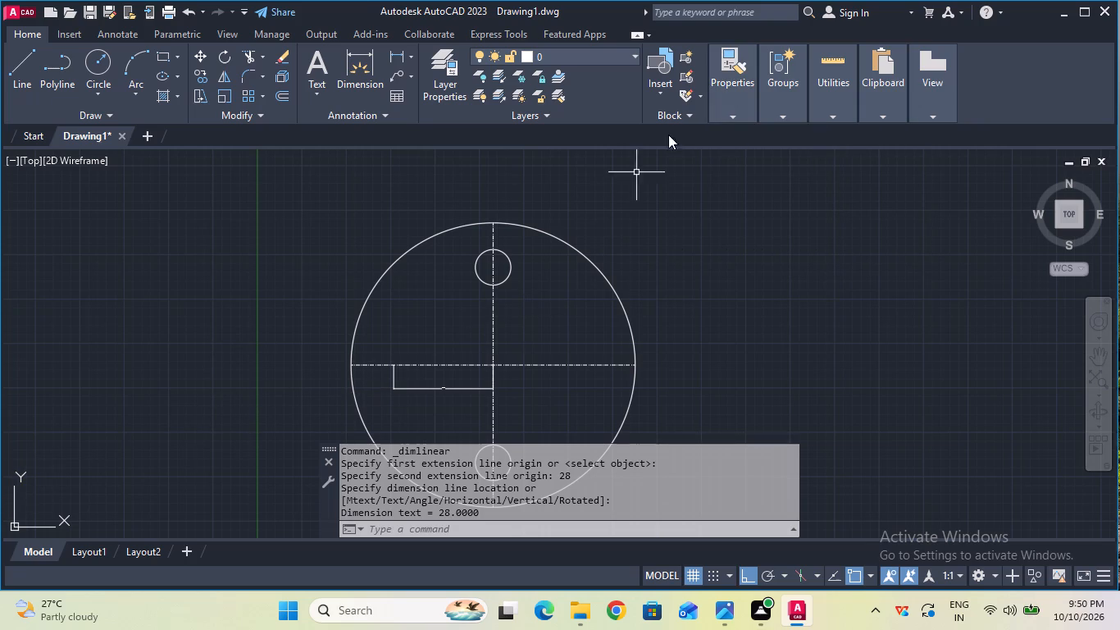
{"action": "left_click", "coordinate": [36, 79]}
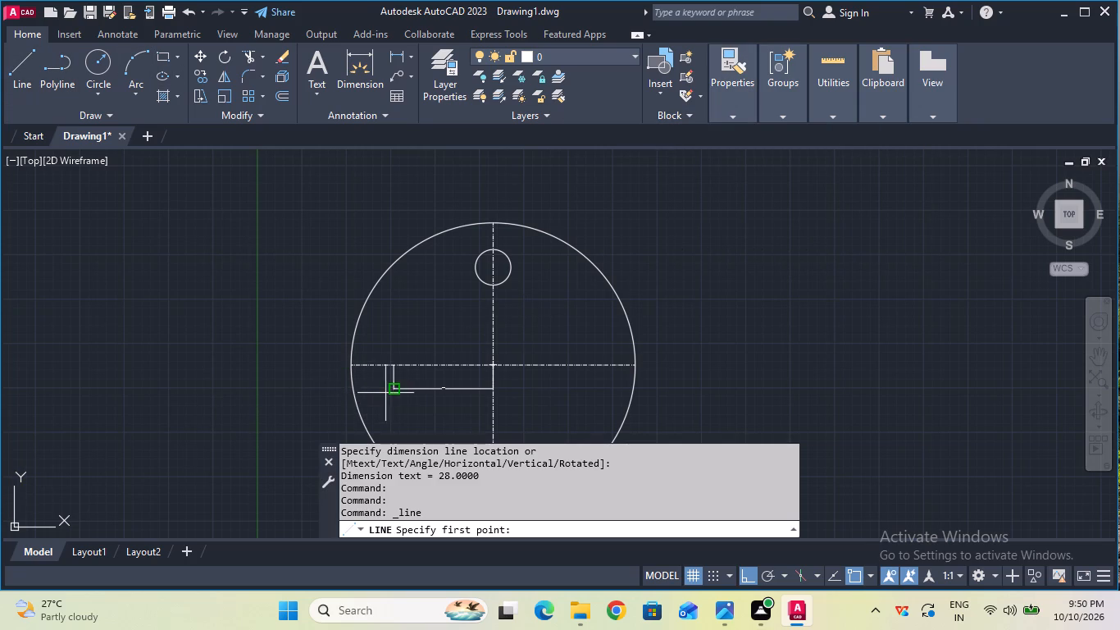
{"action": "left_click", "coordinate": [393, 391]}
{"action": "left_click", "coordinate": [395, 363]}
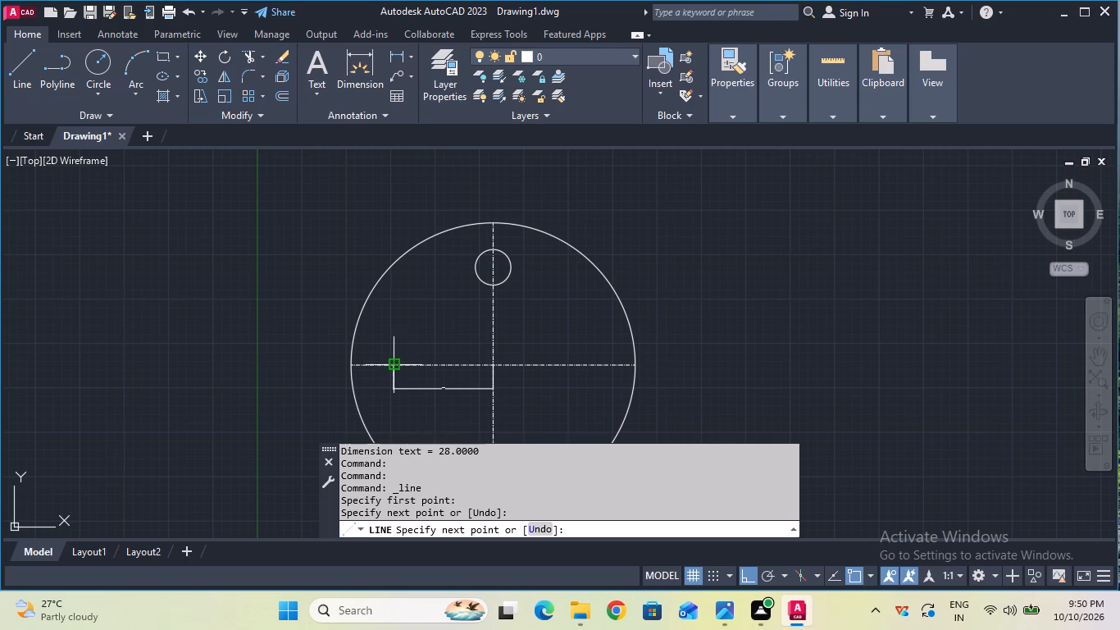
{"action": "key", "text": "Escape"}
Erase the 28 mm linear dimension below the horizontal centre line.
{"action": "scroll", "coordinate": [405, 371], "scroll_direction": "up", "scroll_amount": 3}
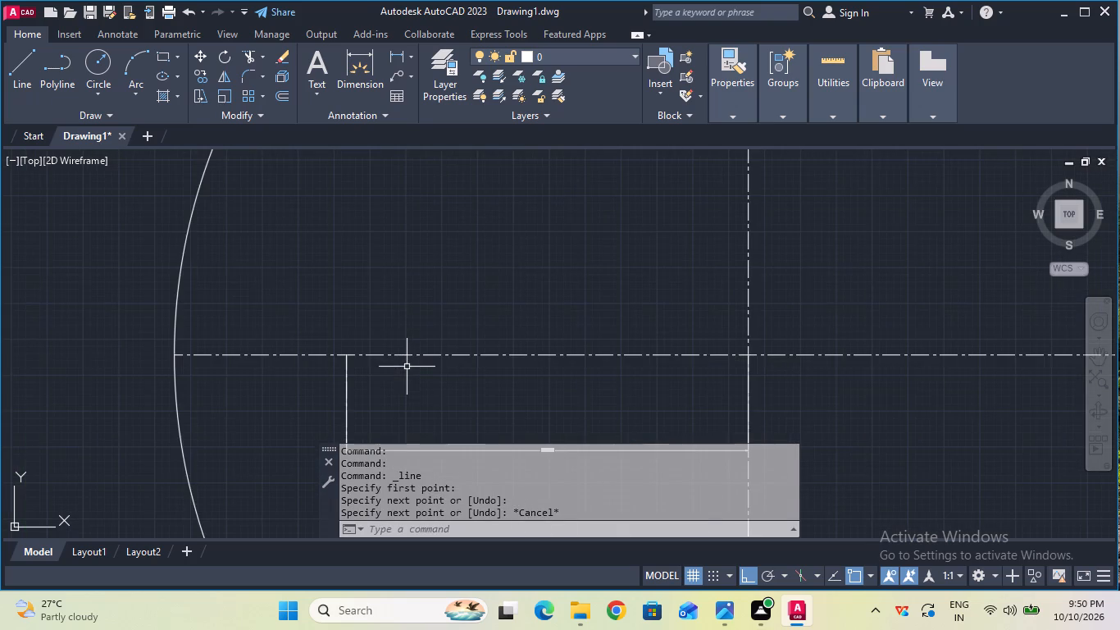
{"action": "scroll", "coordinate": [407, 367], "scroll_direction": "down", "scroll_amount": 1}
{"action": "scroll", "coordinate": [495, 431], "scroll_direction": "up", "scroll_amount": 4}
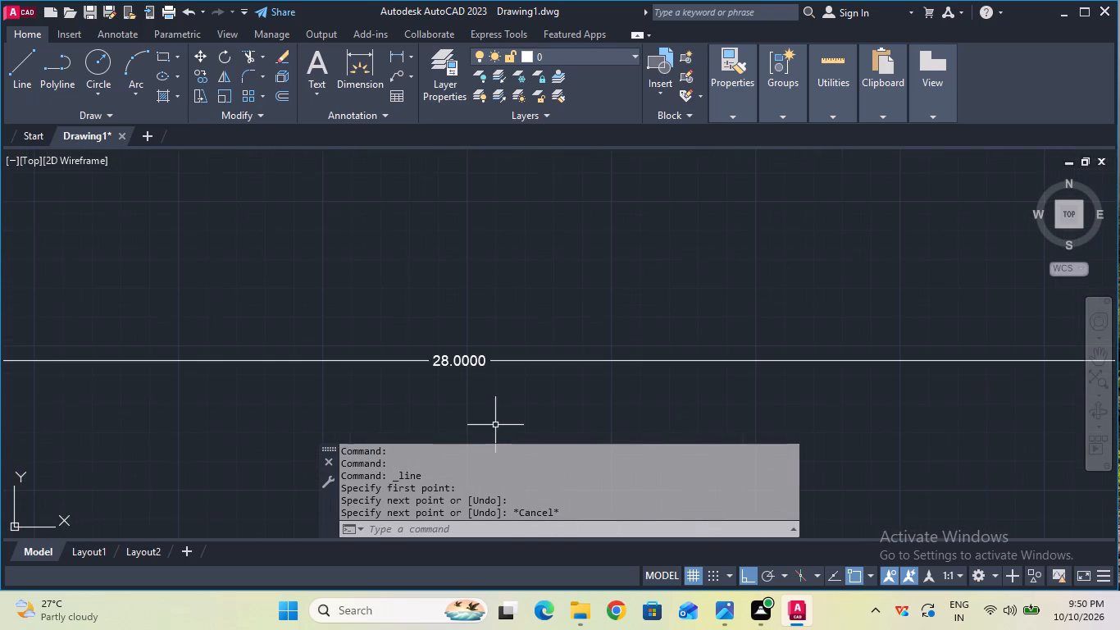
{"action": "scroll", "coordinate": [488, 416], "scroll_direction": "down", "scroll_amount": 3}
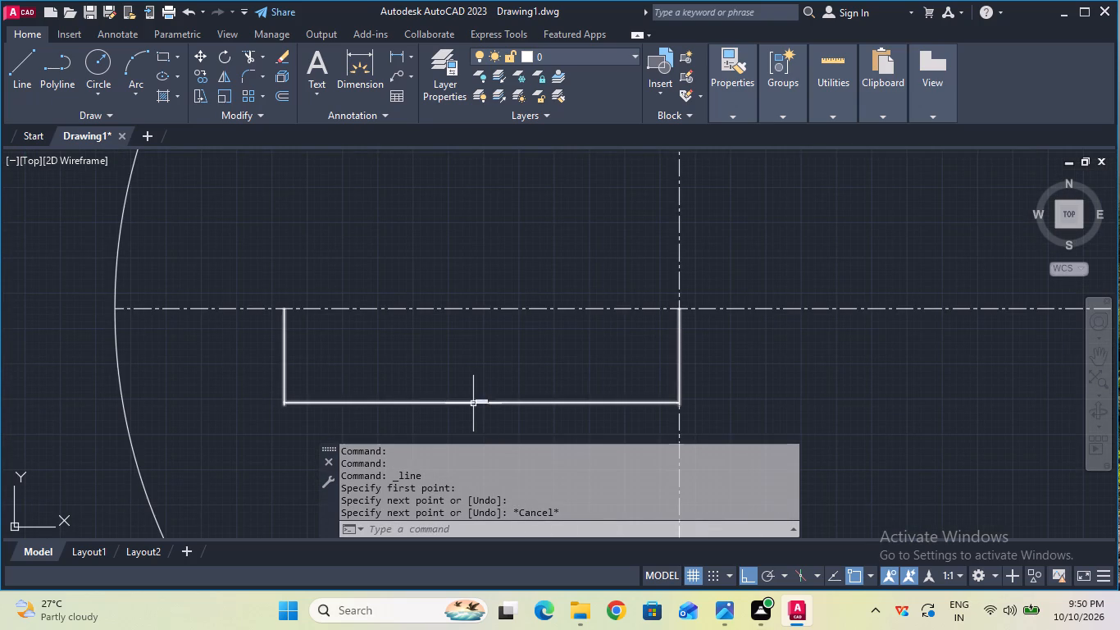
{"action": "left_click", "coordinate": [473, 404]}
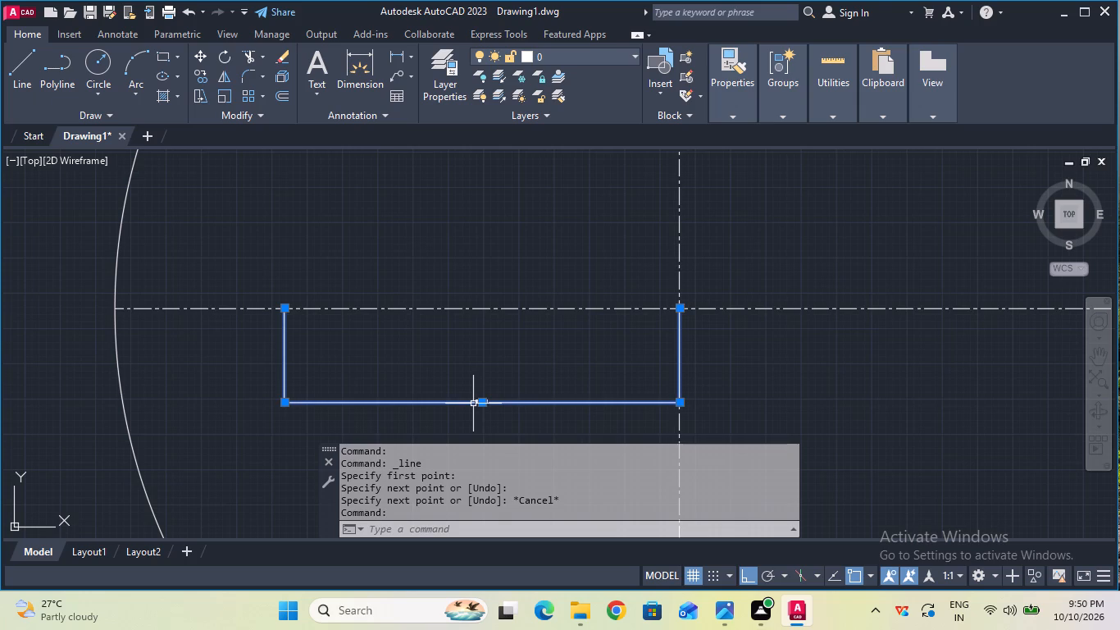
{"action": "key", "text": "Delete"}
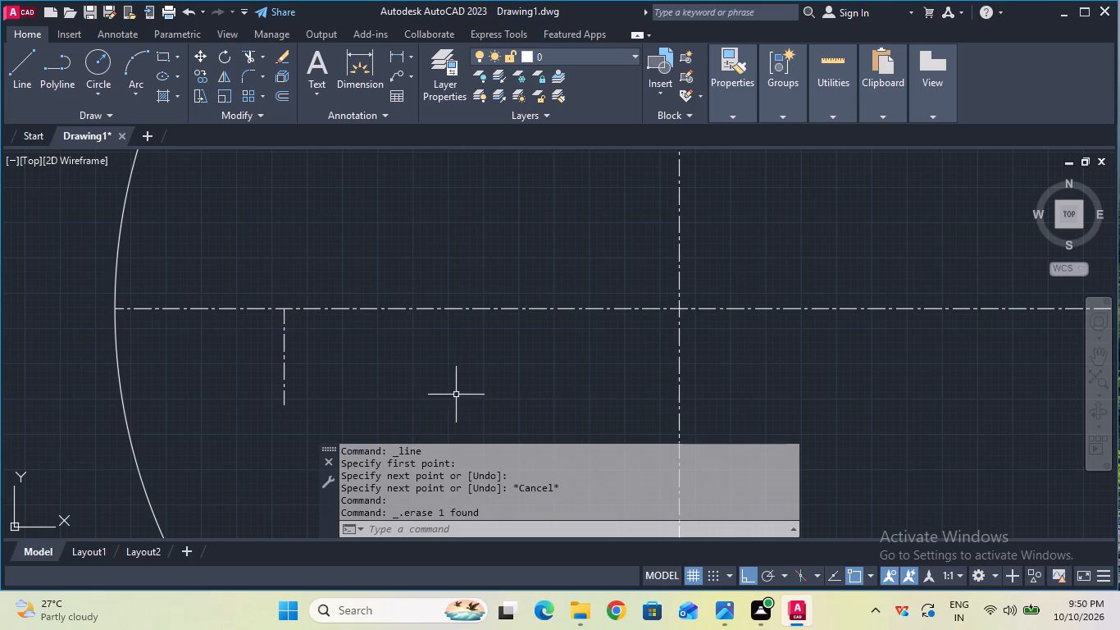
Set the current linetype to ByLayer.
{"action": "scroll", "coordinate": [455, 395], "scroll_direction": "down", "scroll_amount": 2}
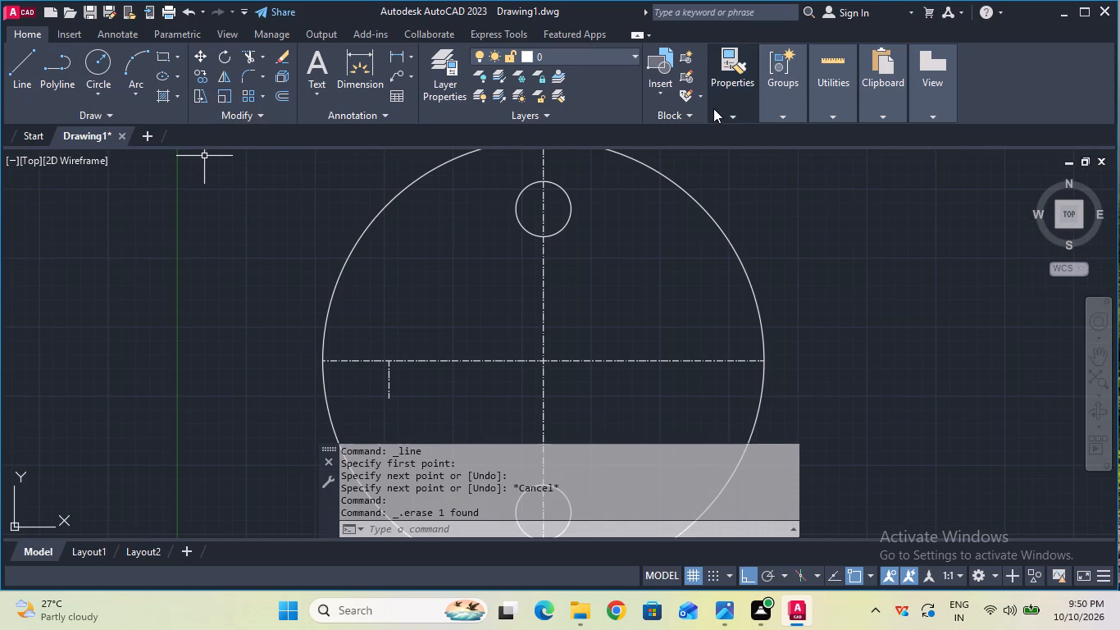
{"action": "left_click", "coordinate": [789, 172]}
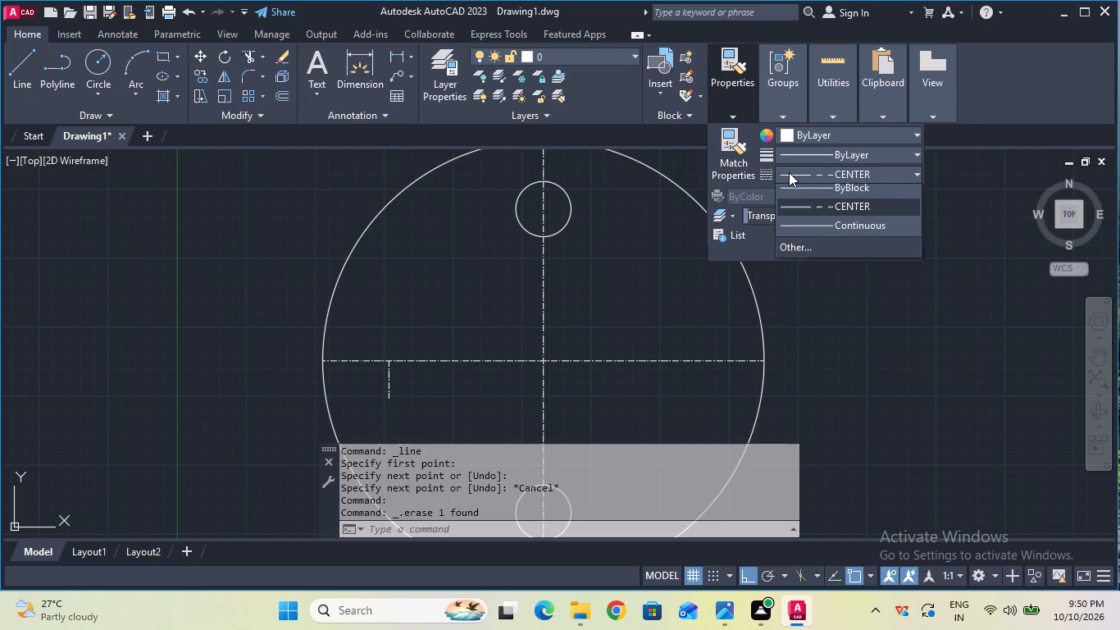
{"action": "left_click", "coordinate": [789, 189]}
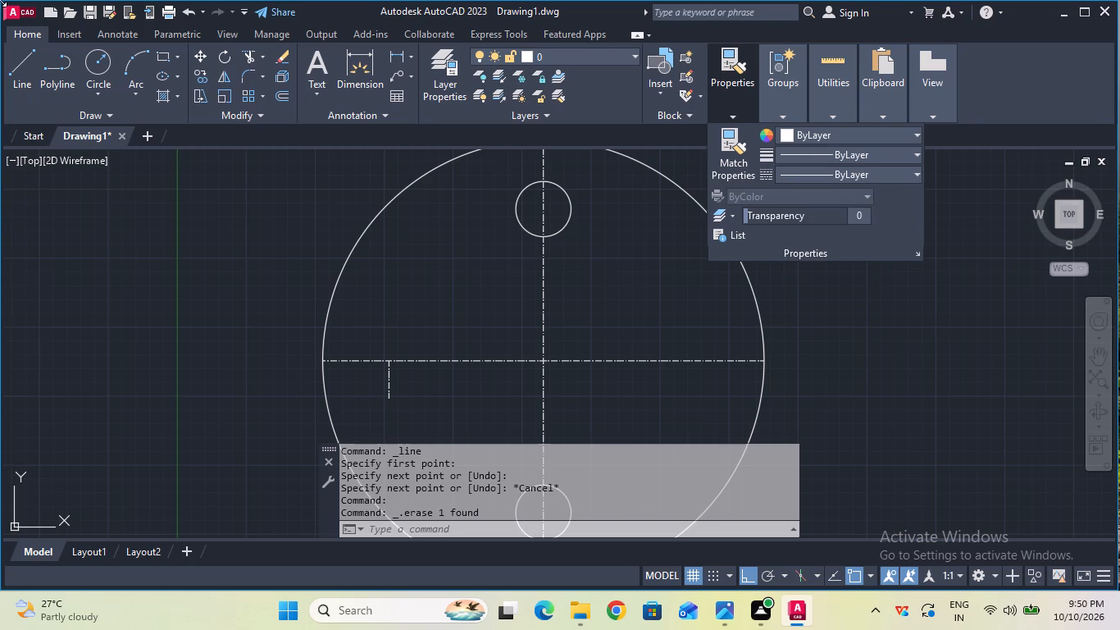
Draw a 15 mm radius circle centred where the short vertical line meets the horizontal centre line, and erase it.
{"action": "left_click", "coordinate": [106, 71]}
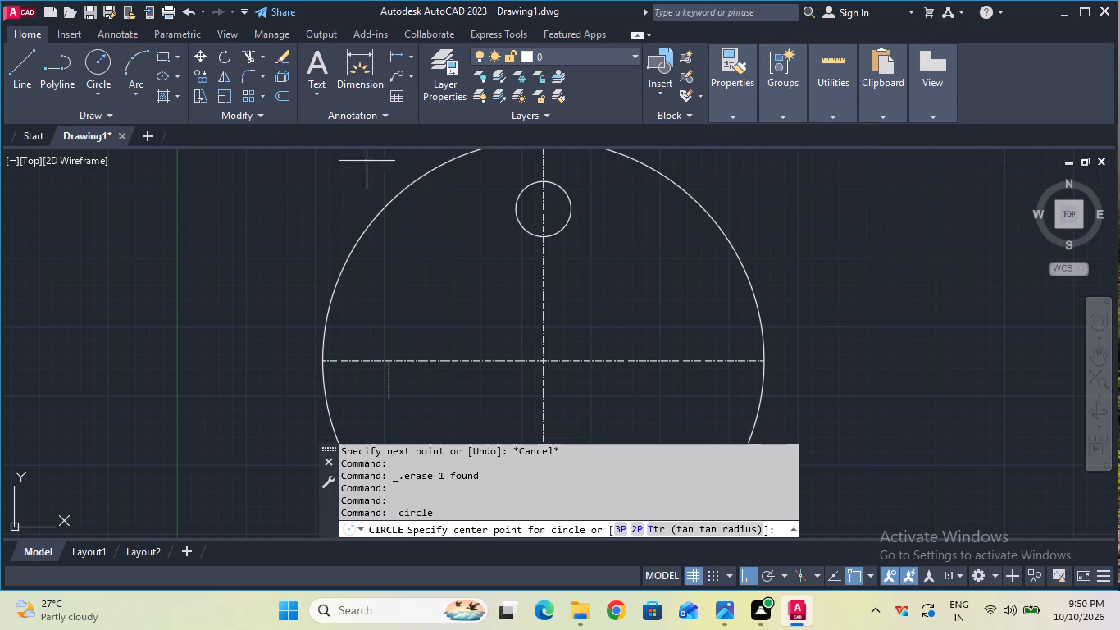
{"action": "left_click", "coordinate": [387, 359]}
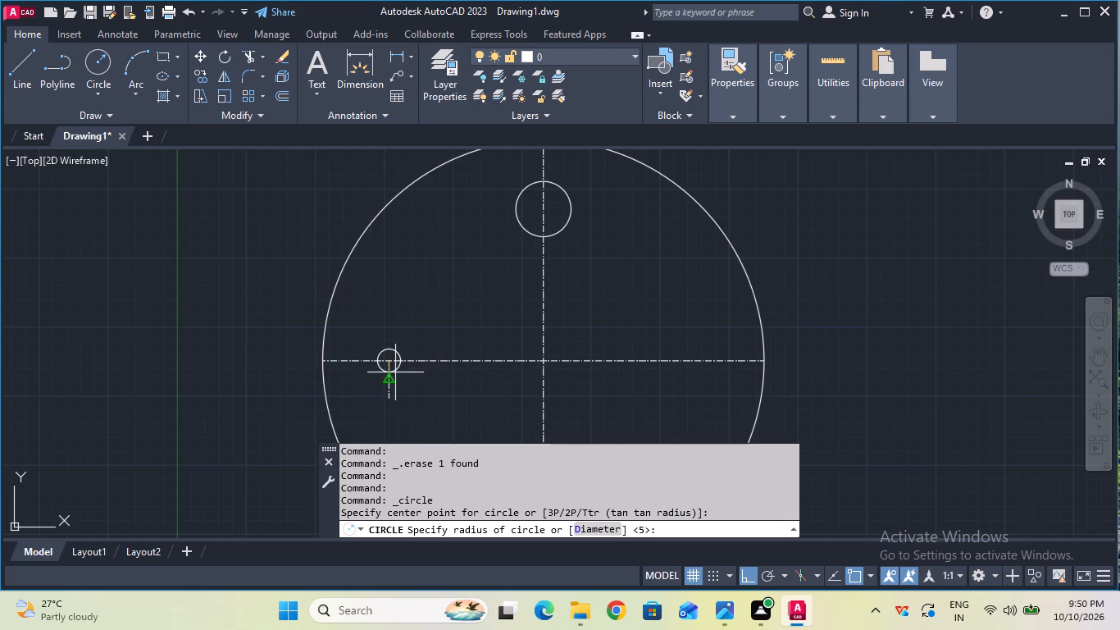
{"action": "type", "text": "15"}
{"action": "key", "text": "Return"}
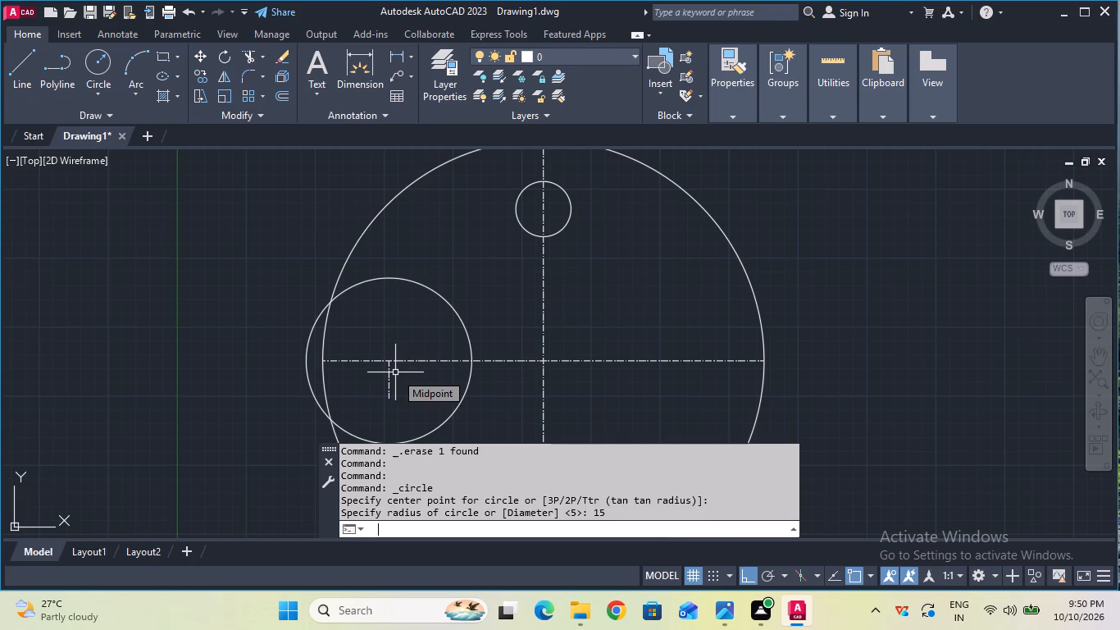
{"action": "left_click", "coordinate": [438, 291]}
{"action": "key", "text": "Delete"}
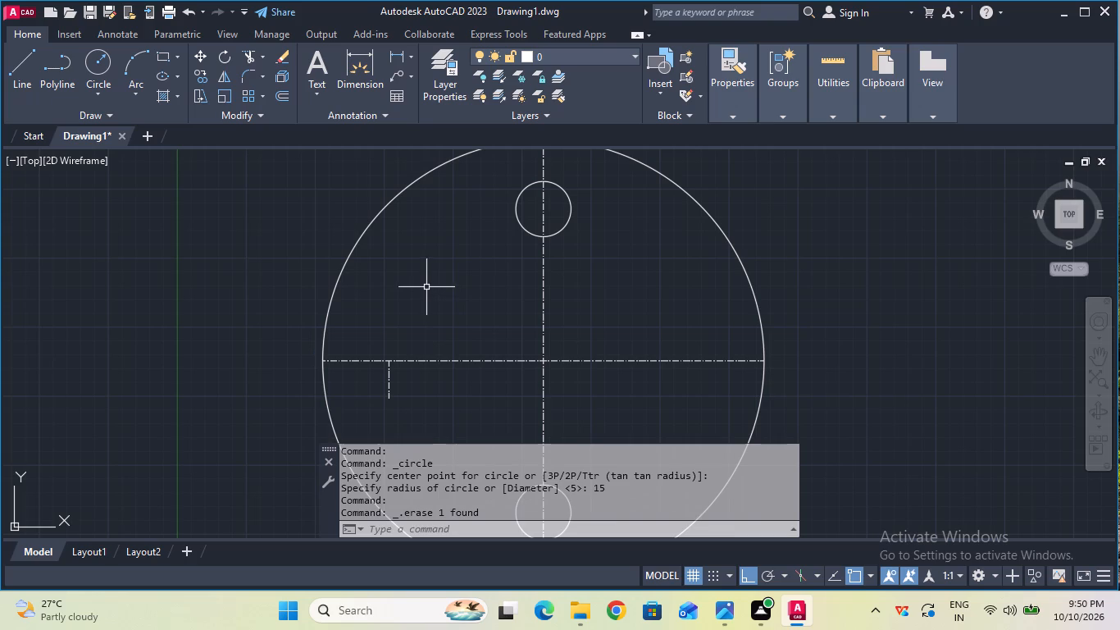
Draw a 5 mm radius circle centred where the short vertical line meets the horizontal centre line.
{"action": "left_click", "coordinate": [91, 59]}
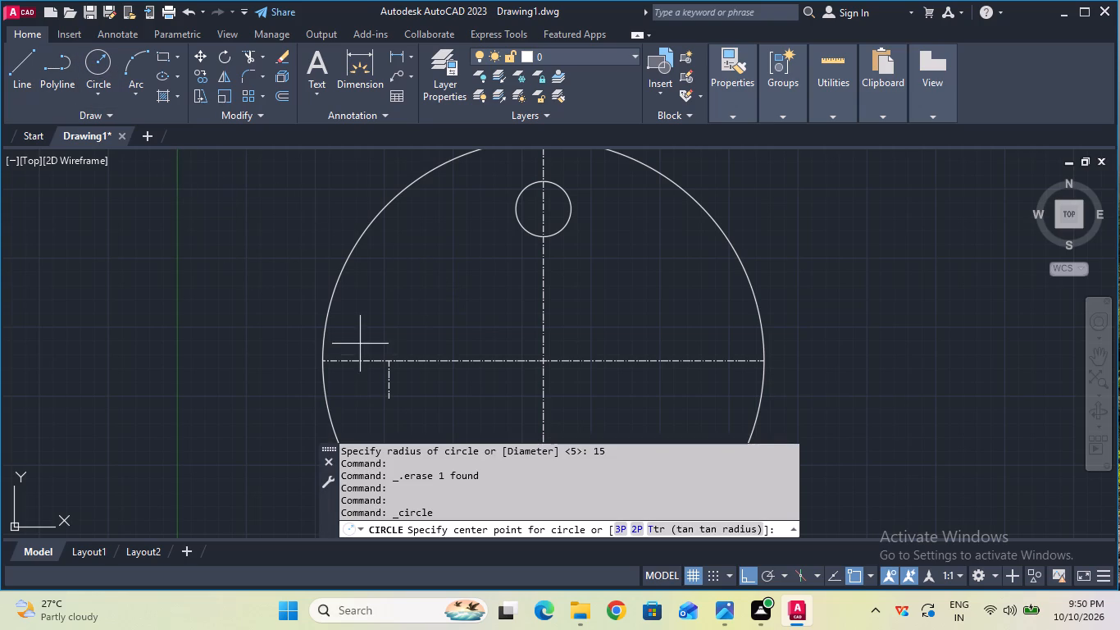
{"action": "left_click", "coordinate": [386, 358]}
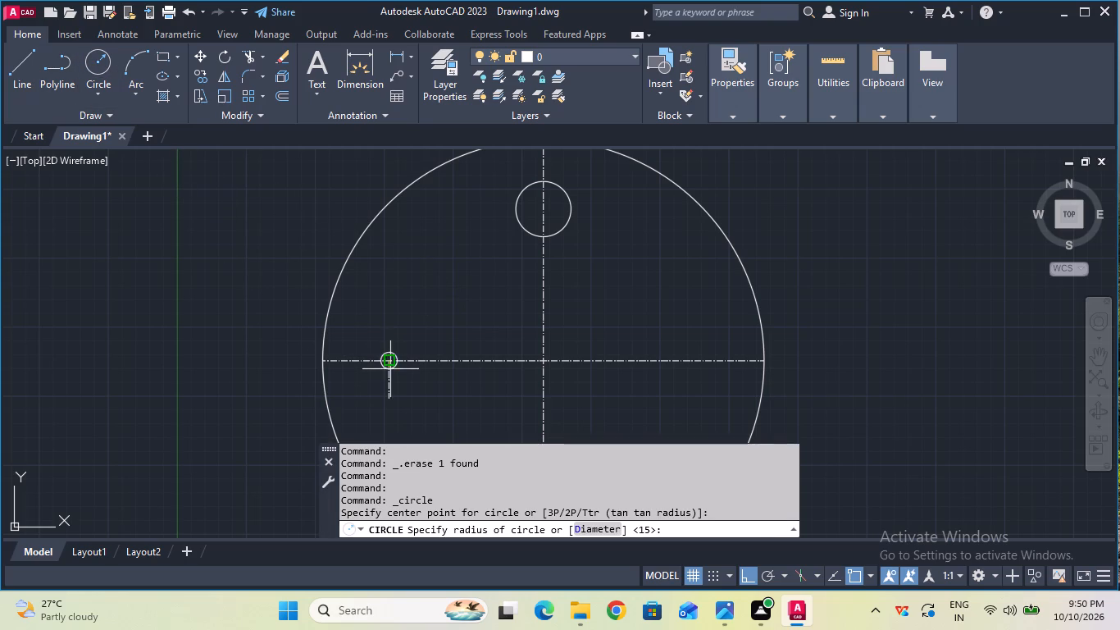
{"action": "key", "text": "5"}
{"action": "key", "text": "Return"}
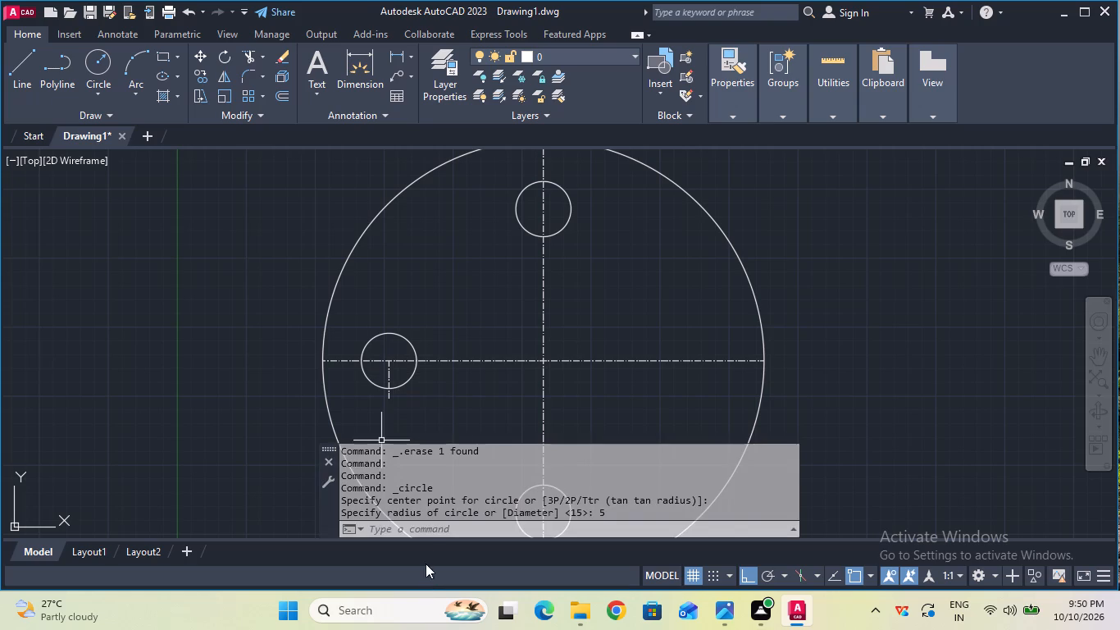
Review the drawing units settings and accept them without edits.
{"action": "left_click", "coordinate": [426, 528]}
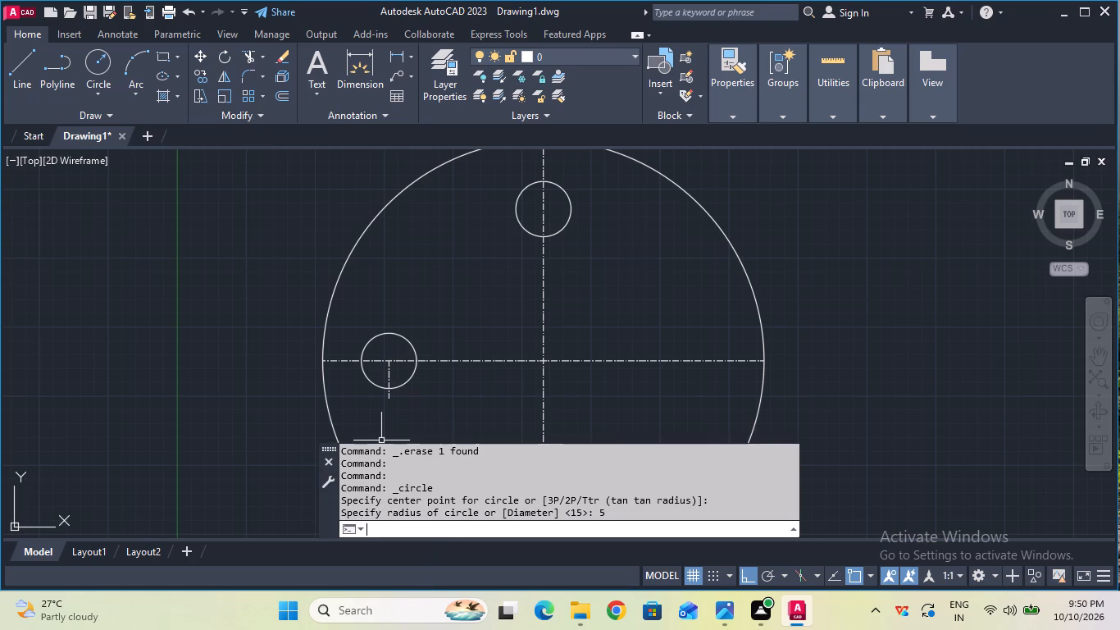
{"action": "type", "text": "uni"}
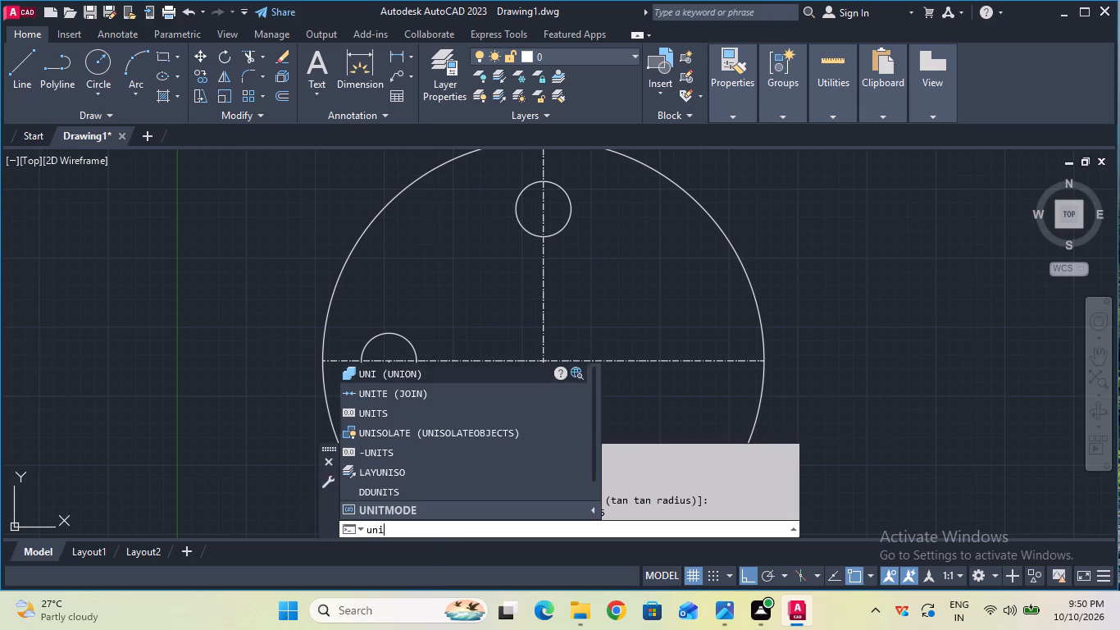
{"action": "left_click", "coordinate": [409, 407]}
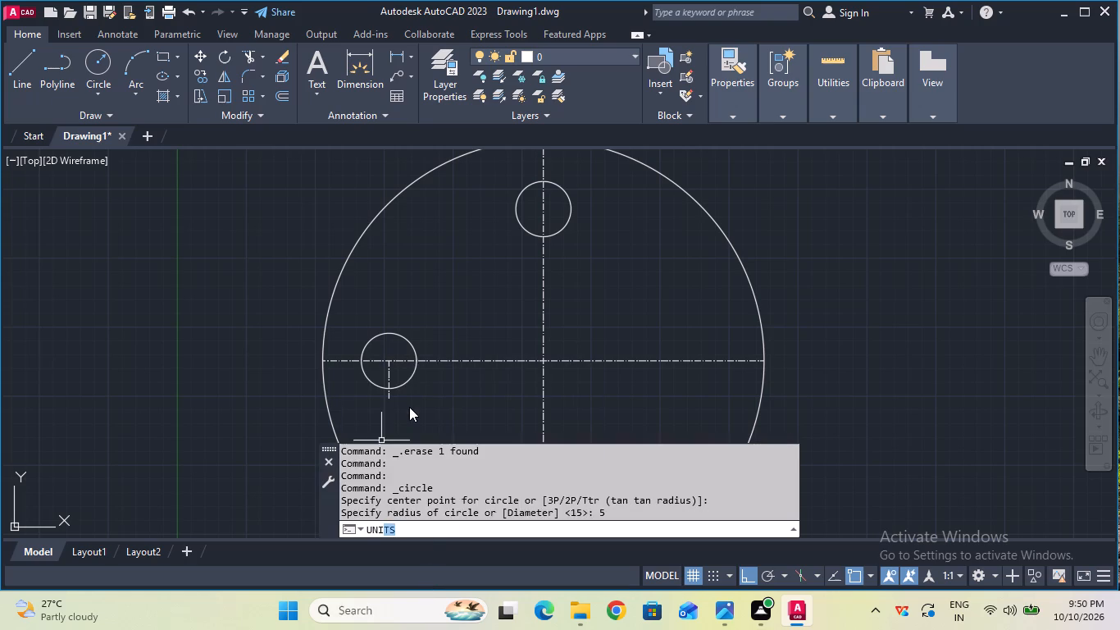
{"action": "left_click", "coordinate": [448, 440]}
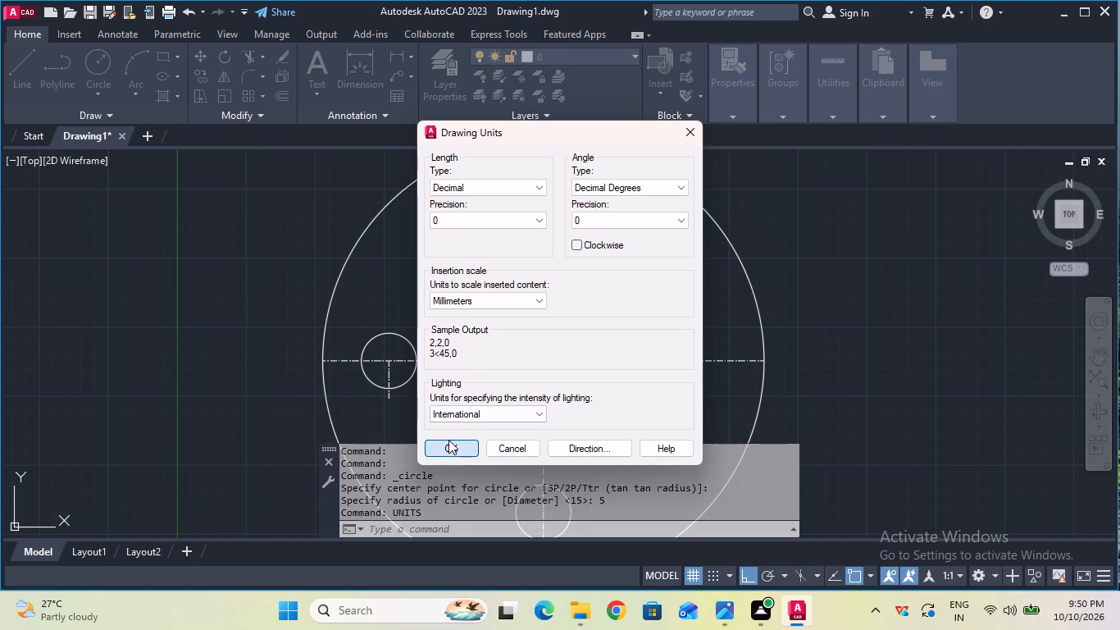
Modify the Standard dimension style to use a linear dimension precision of 0.0.
{"action": "left_click", "coordinate": [435, 529]}
{"action": "key", "text": "d"}
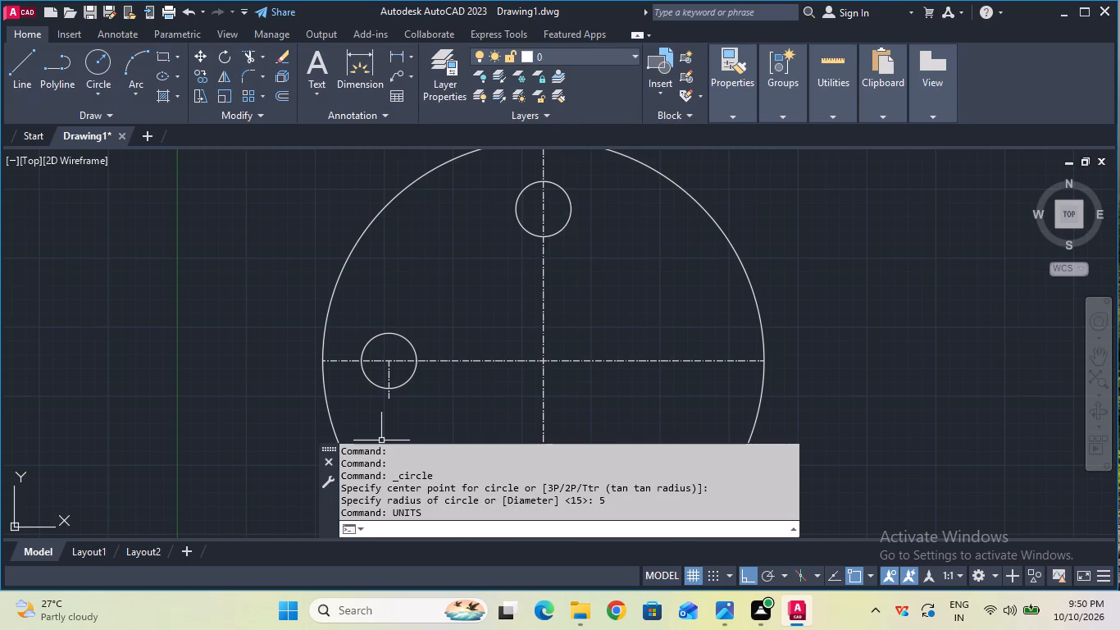
{"action": "key", "text": "Return"}
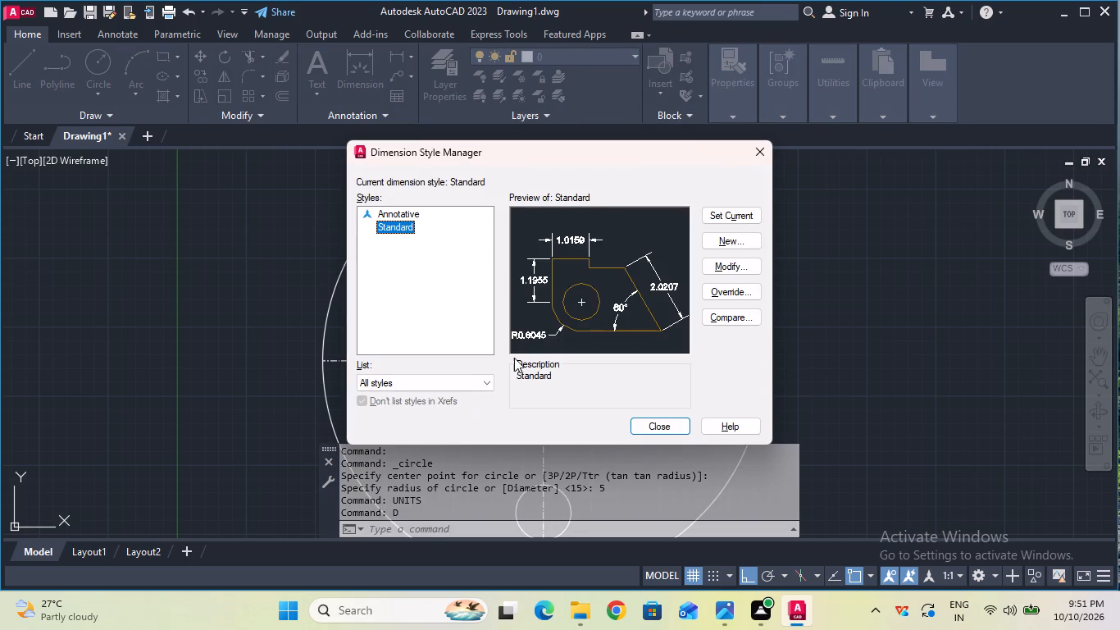
{"action": "left_click", "coordinate": [716, 261]}
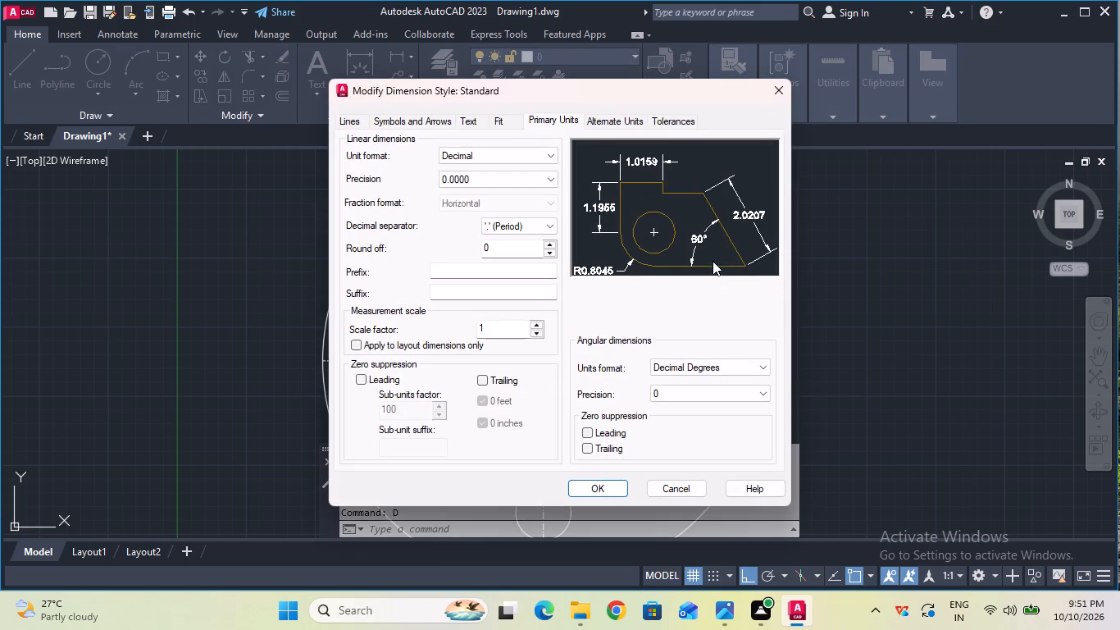
{"action": "left_click", "coordinate": [546, 183]}
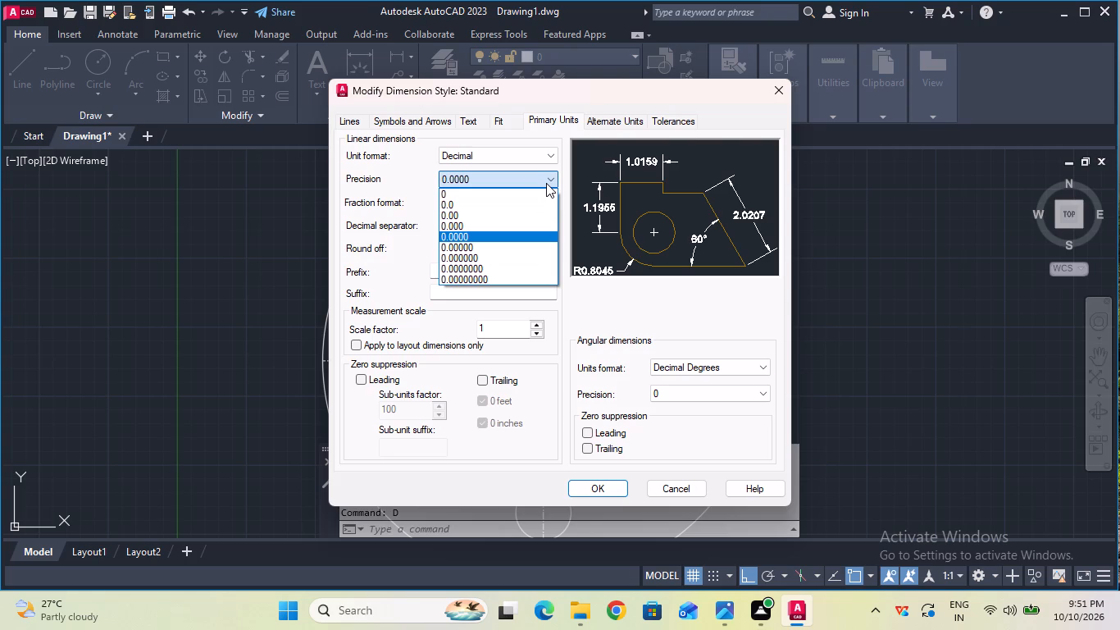
{"action": "left_click", "coordinate": [536, 201]}
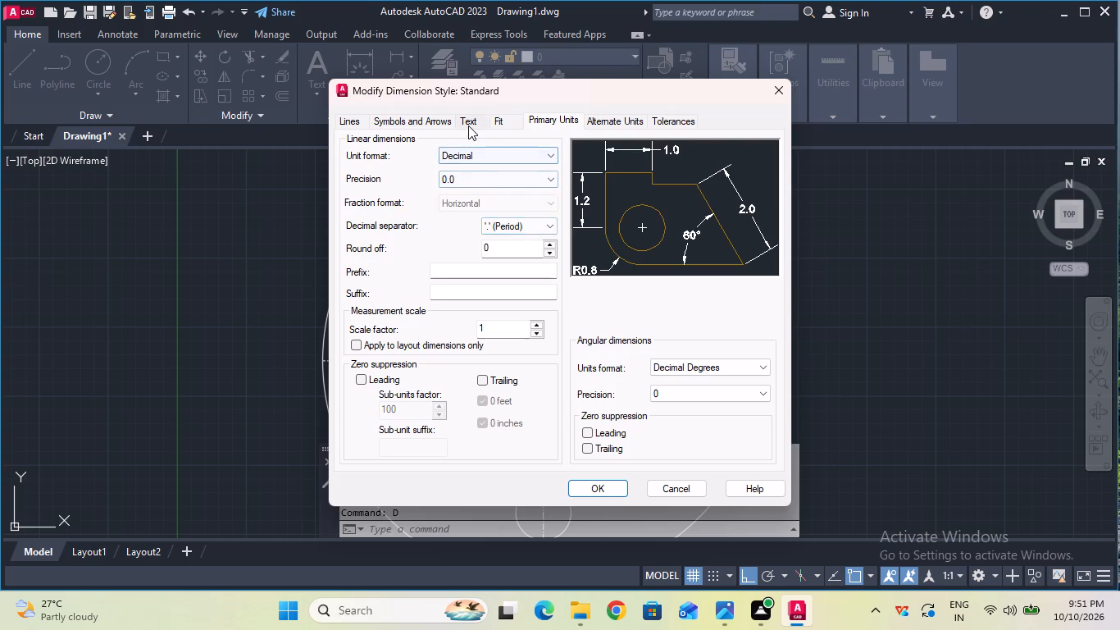
Set the Standard dimension style's text height to 6.
{"action": "left_click", "coordinate": [468, 126]}
{"action": "left_click", "coordinate": [527, 233]}
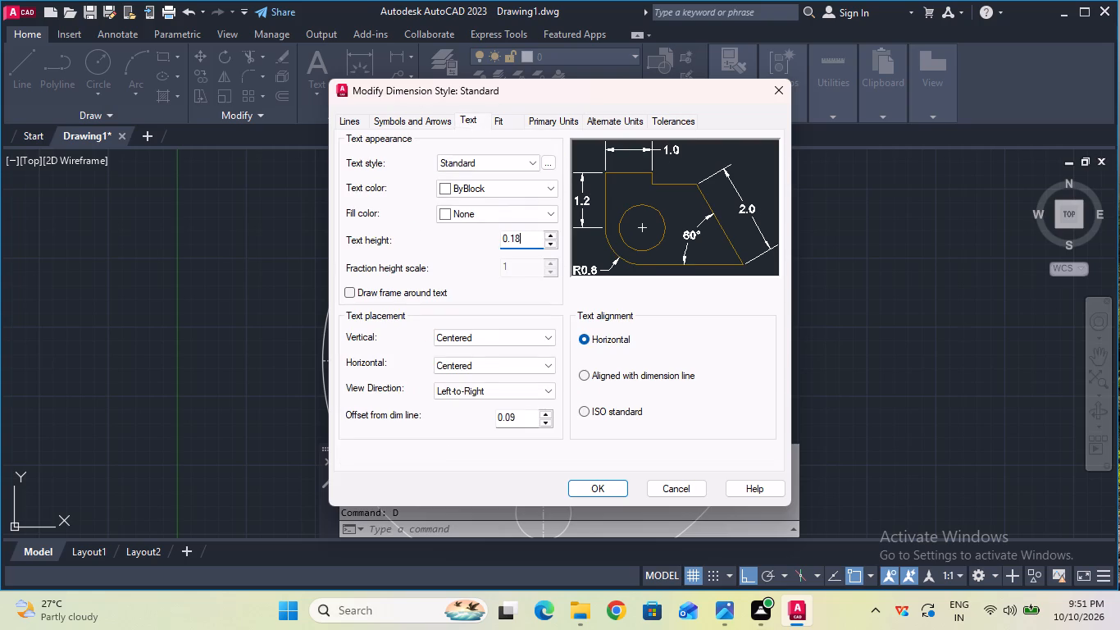
{"action": "key", "text": "BackSpace"}
{"action": "key", "text": "BackSpace"}
{"action": "key", "text": "BackSpace"}
{"action": "key", "text": "BackSpace"}
{"action": "key", "text": "BackSpace"}
{"action": "key", "text": "BackSpace"}
{"action": "key", "text": "BackSpace"}
{"action": "key", "text": "BackSpace"}
{"action": "key", "text": "BackSpace"}
{"action": "key", "text": "BackSpace"}
{"action": "key", "text": "BackSpace"}
{"action": "key", "text": "6"}
{"action": "key", "text": "Return"}
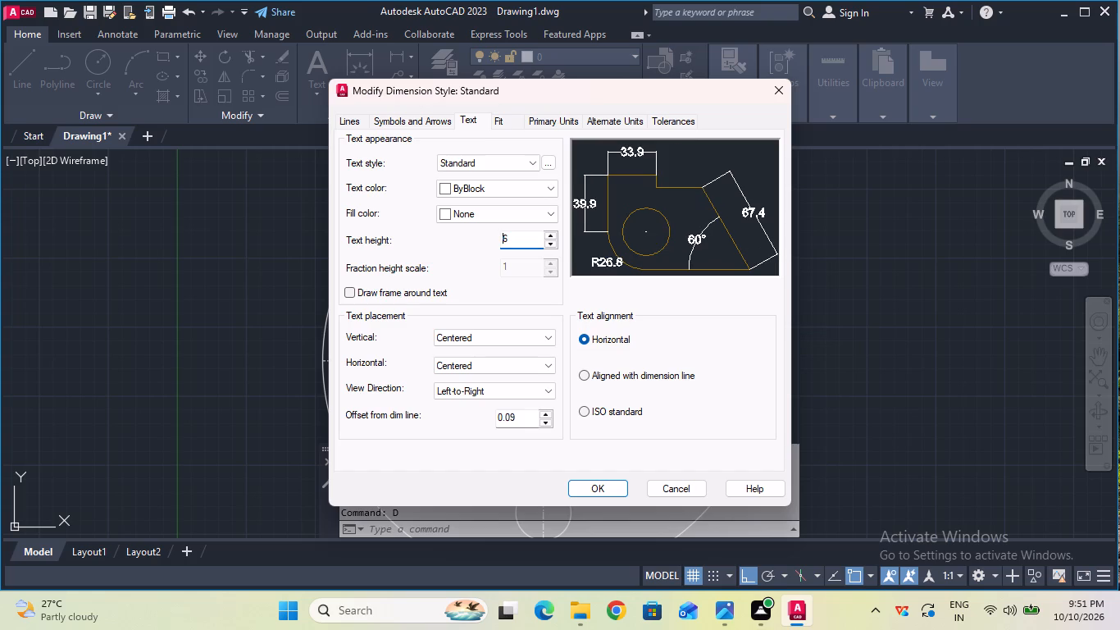
Set the dimension text alignment to ISO standard and make the Standard style current.
{"action": "left_click", "coordinate": [594, 414]}
{"action": "left_click", "coordinate": [593, 486]}
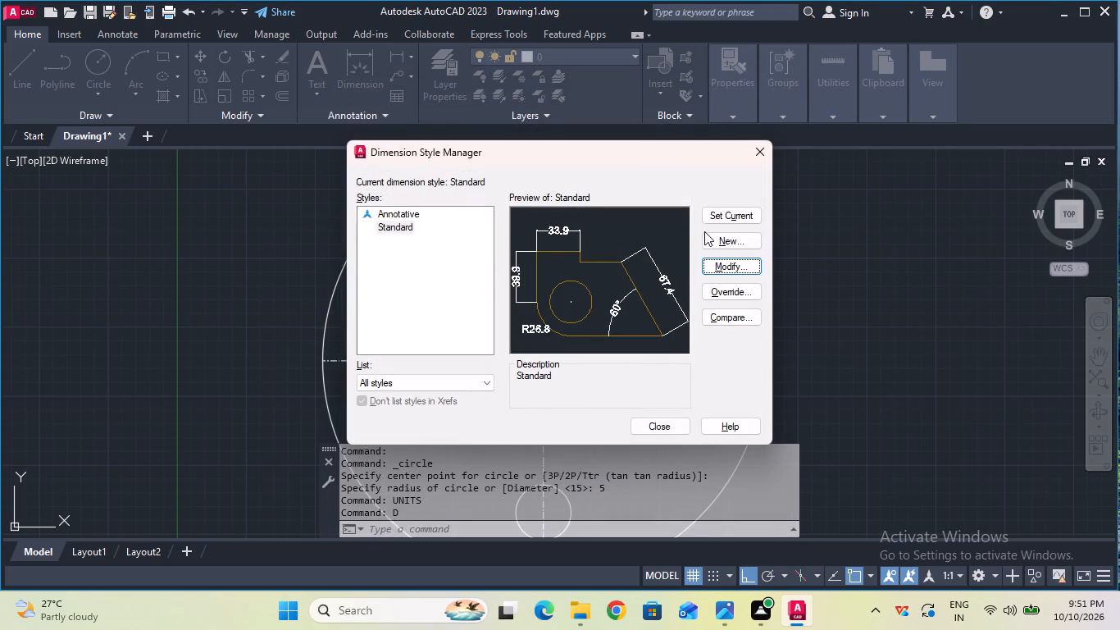
{"action": "left_click", "coordinate": [716, 215]}
{"action": "left_click", "coordinate": [675, 427]}
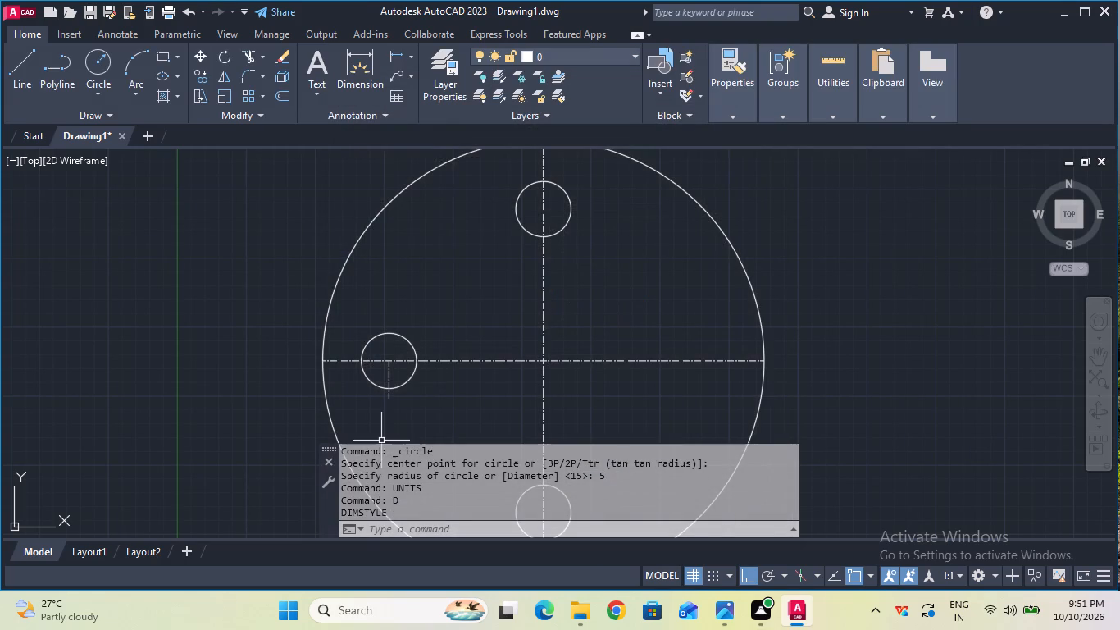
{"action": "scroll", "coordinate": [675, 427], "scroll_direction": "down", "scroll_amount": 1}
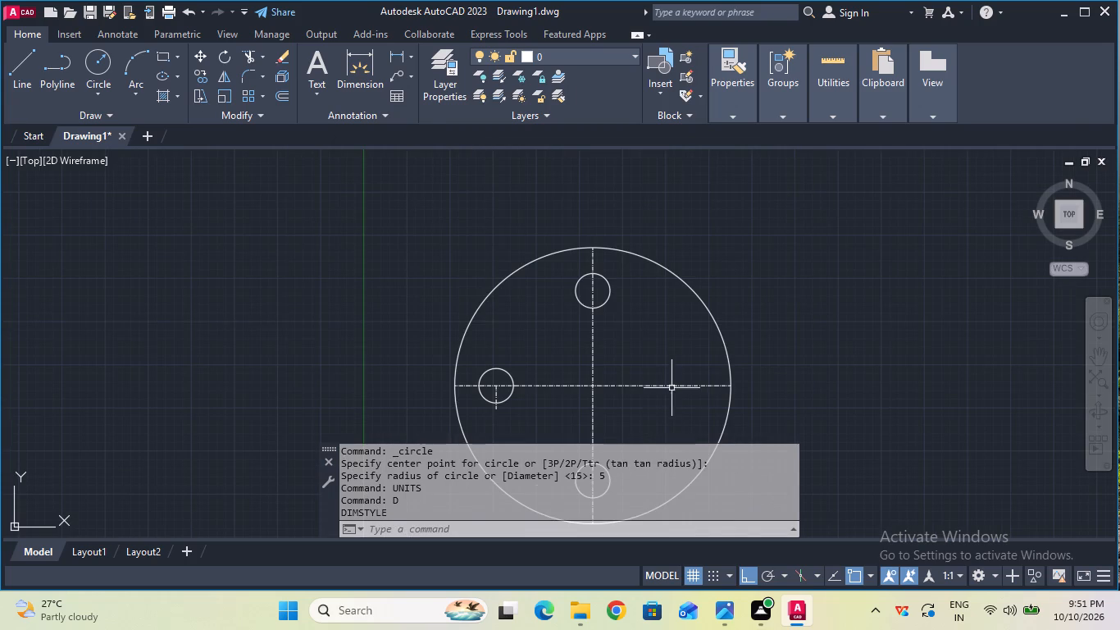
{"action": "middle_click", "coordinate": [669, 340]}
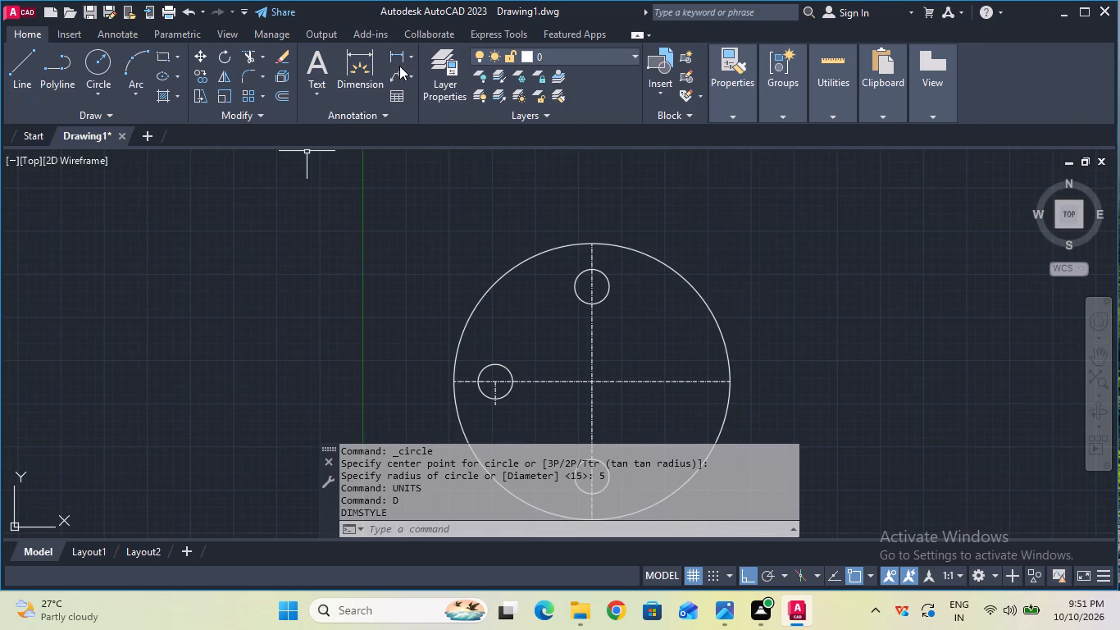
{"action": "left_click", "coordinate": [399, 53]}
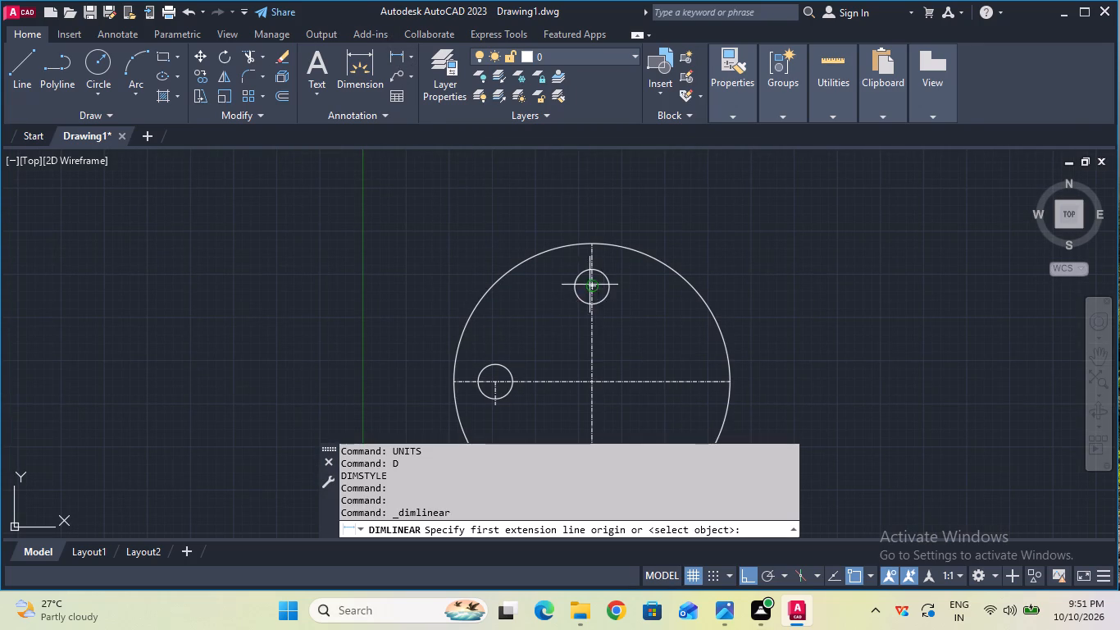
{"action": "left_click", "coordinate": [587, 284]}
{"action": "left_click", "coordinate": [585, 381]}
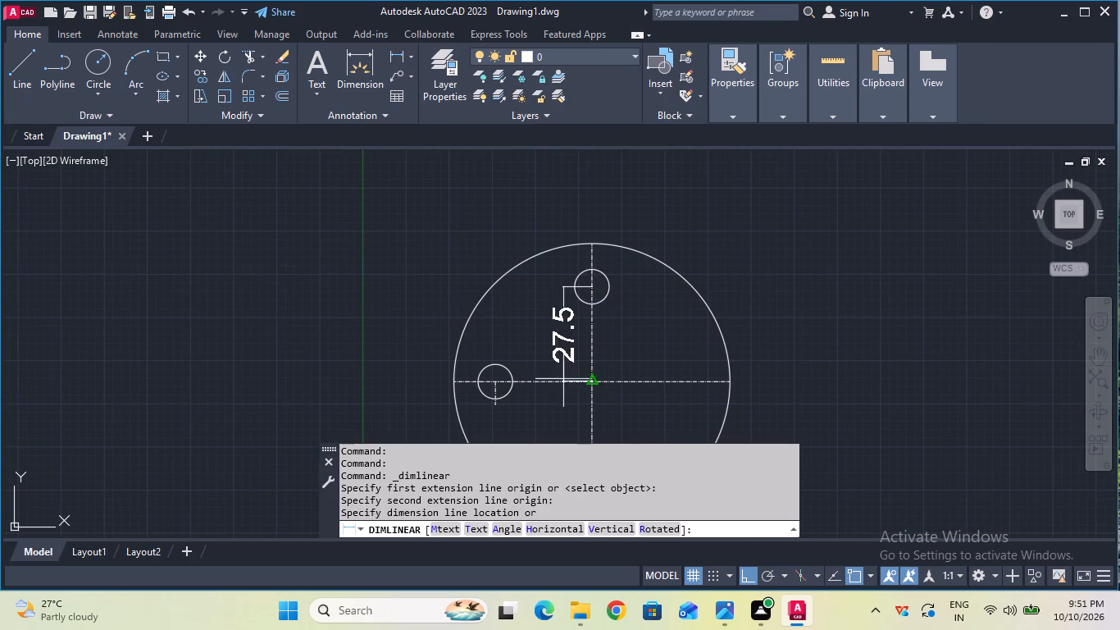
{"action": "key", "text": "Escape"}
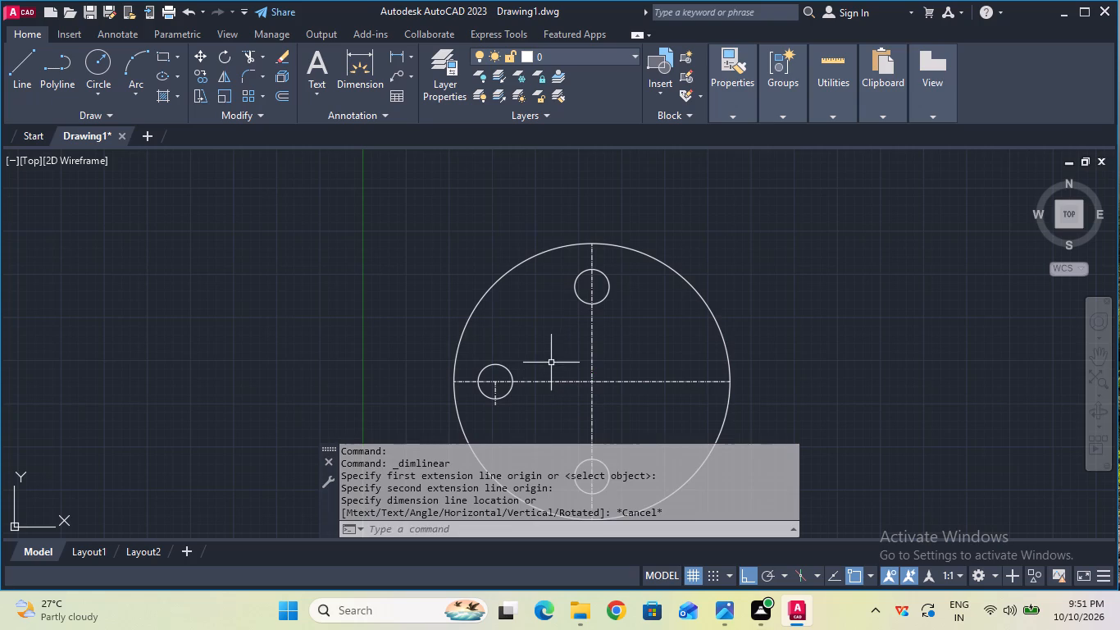
Erase the short vertical line at the left 5 mm radius hole.
{"action": "middle_click_drag", "start_coordinate": [551, 363], "coordinate": [554, 278]}
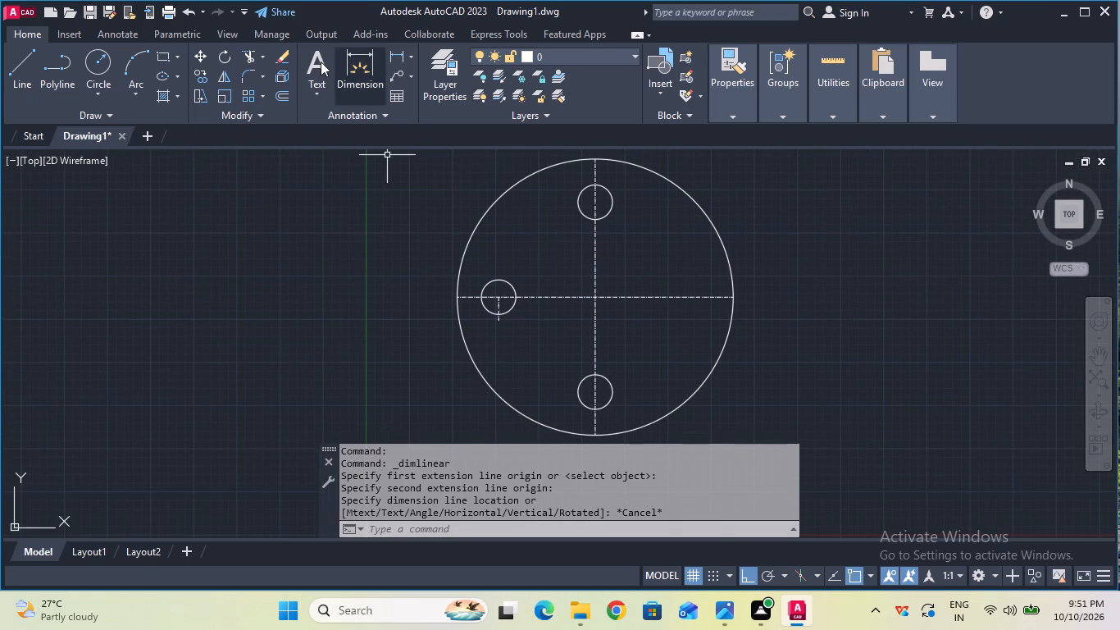
{"action": "left_click", "coordinate": [280, 55]}
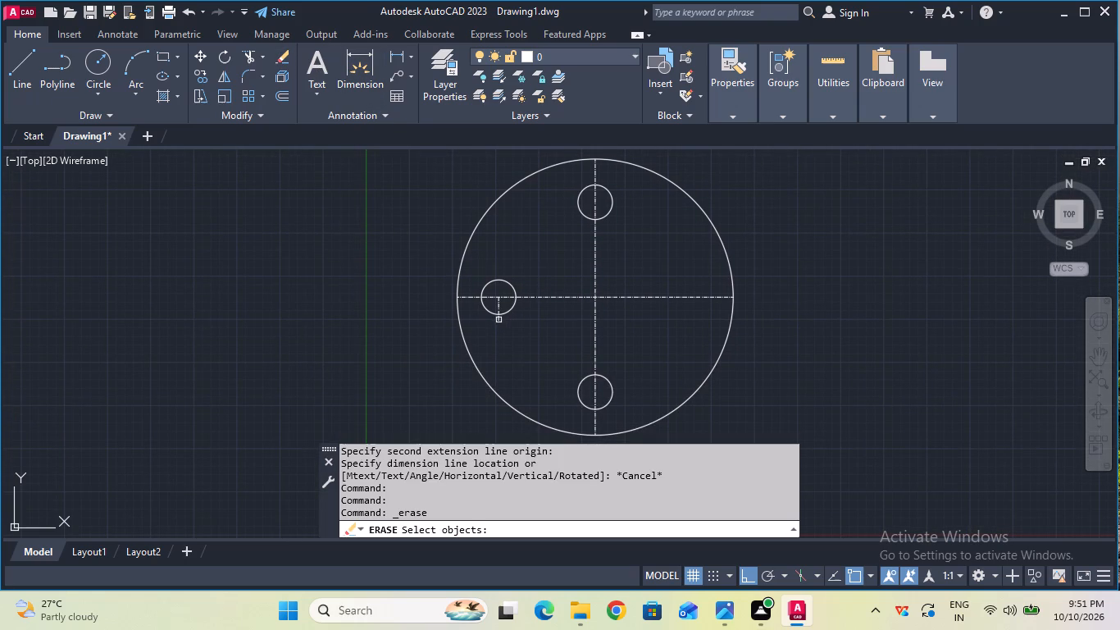
{"action": "left_click", "coordinate": [499, 320]}
{"action": "key", "text": "Return"}
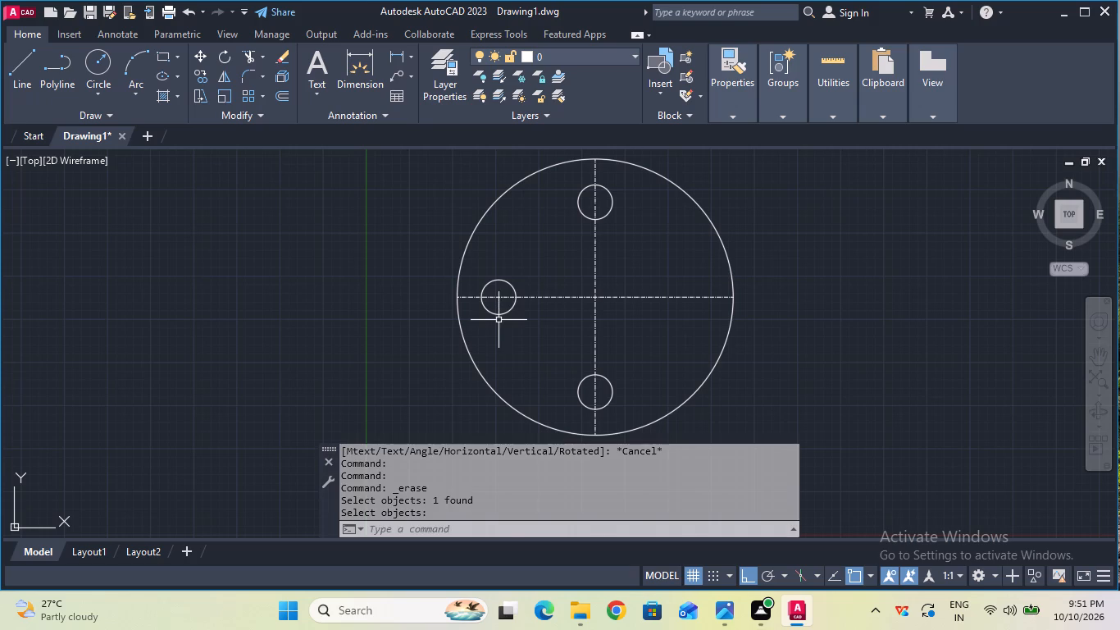
Draw a 16 mm radius circle centred at the intersection of the two main centre lines.
{"action": "left_click", "coordinate": [95, 71]}
{"action": "left_click", "coordinate": [596, 294]}
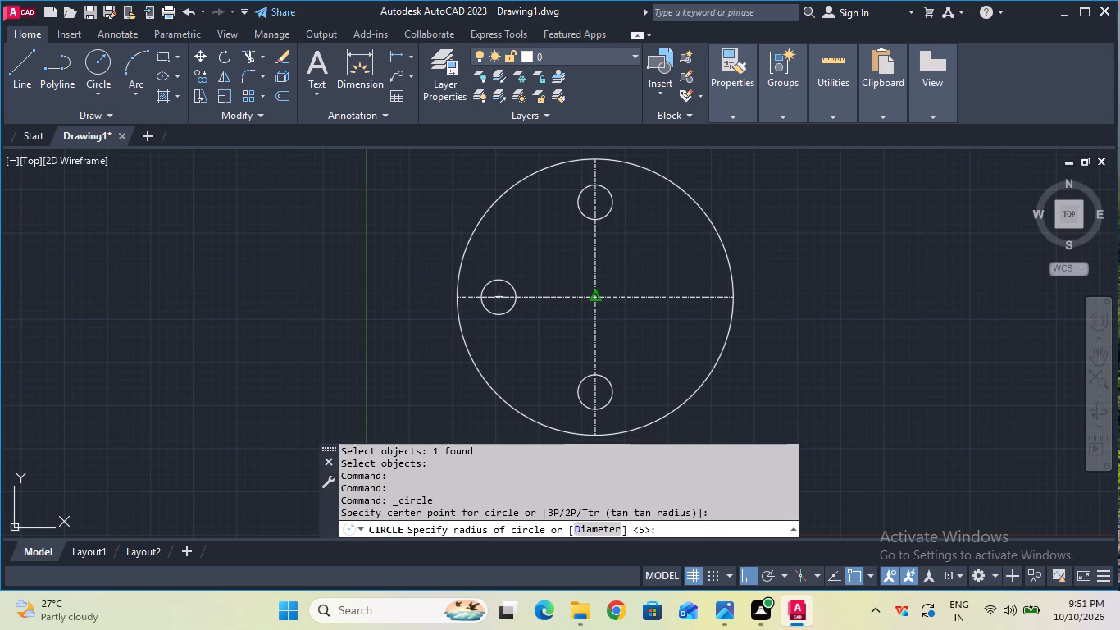
{"action": "type", "text": "16"}
{"action": "key", "text": "Return"}
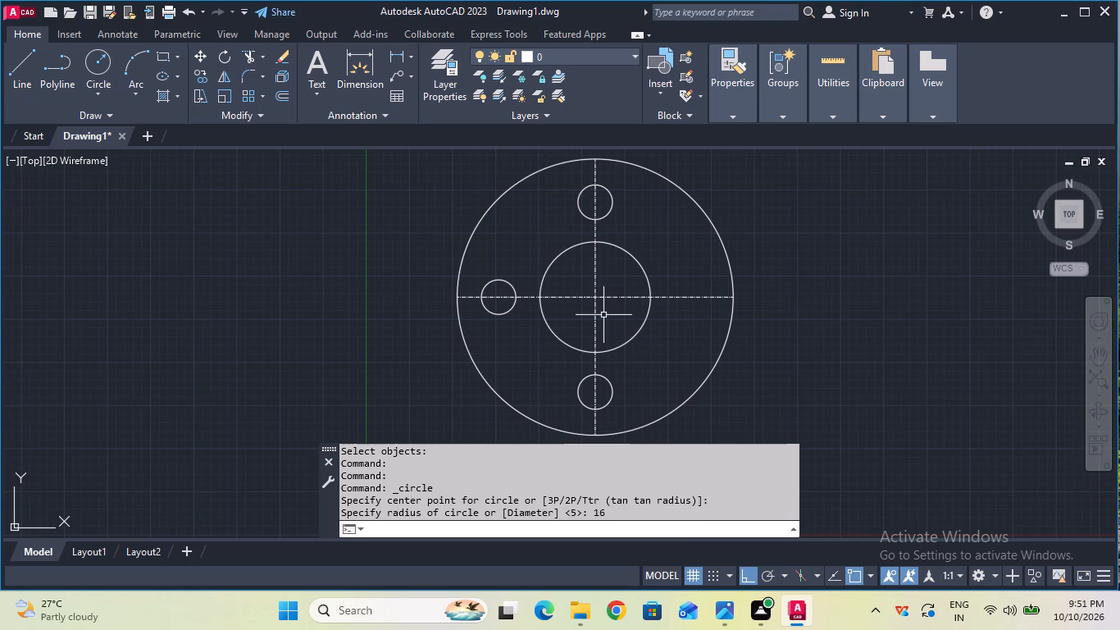
{"action": "key", "text": "Escape"}
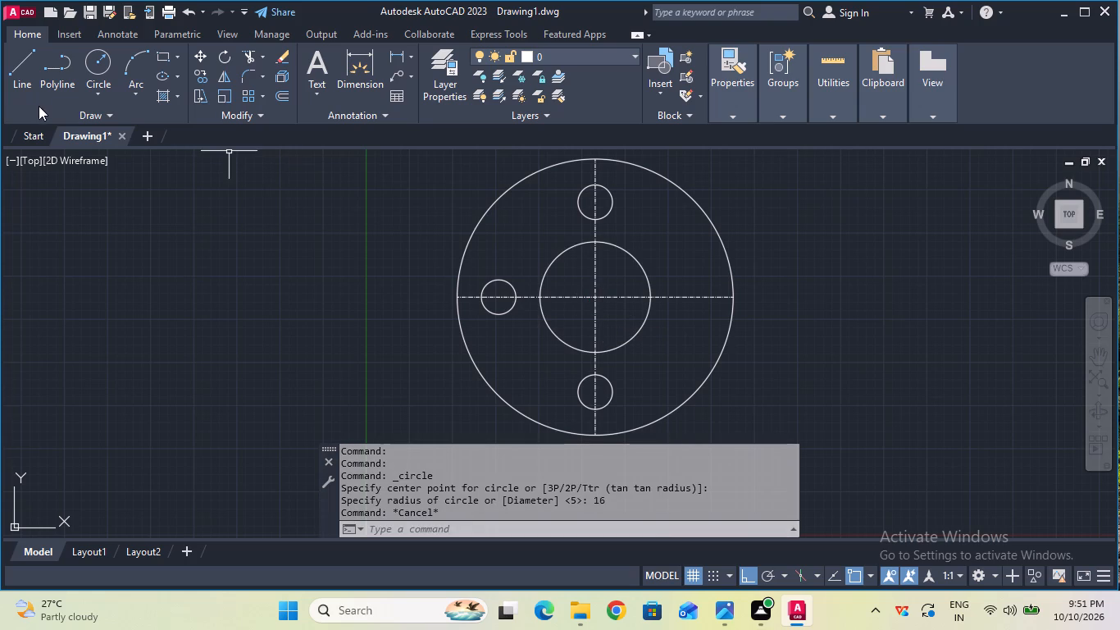
Draw a 24 mm horizontal line rightward from the top point of the 16 mm radius circle.
{"action": "left_click", "coordinate": [30, 88]}
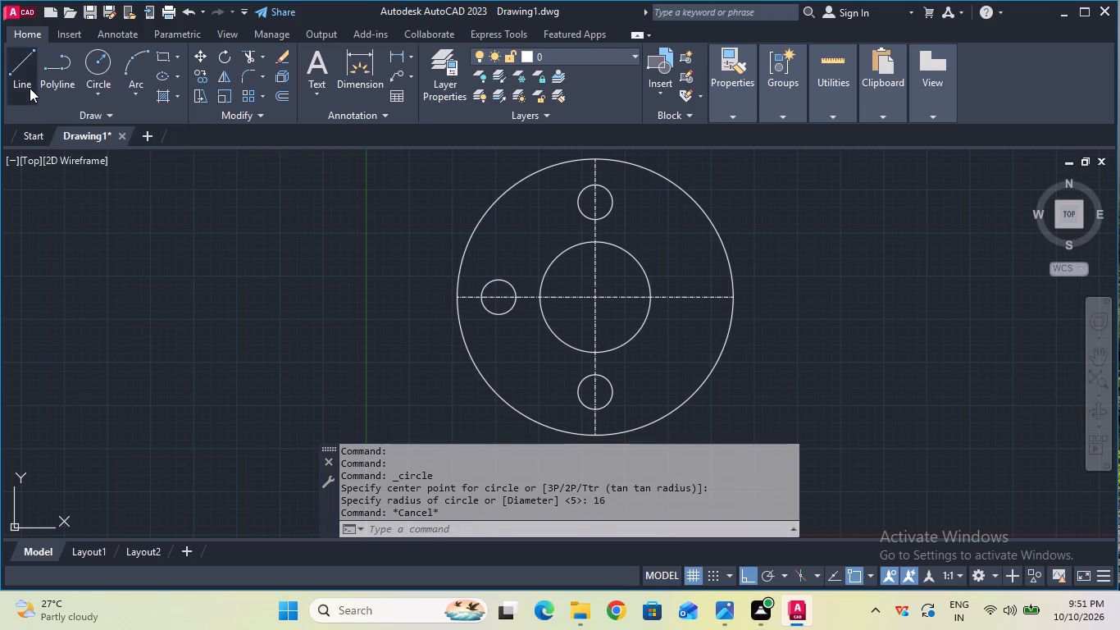
{"action": "left_click", "coordinate": [595, 243]}
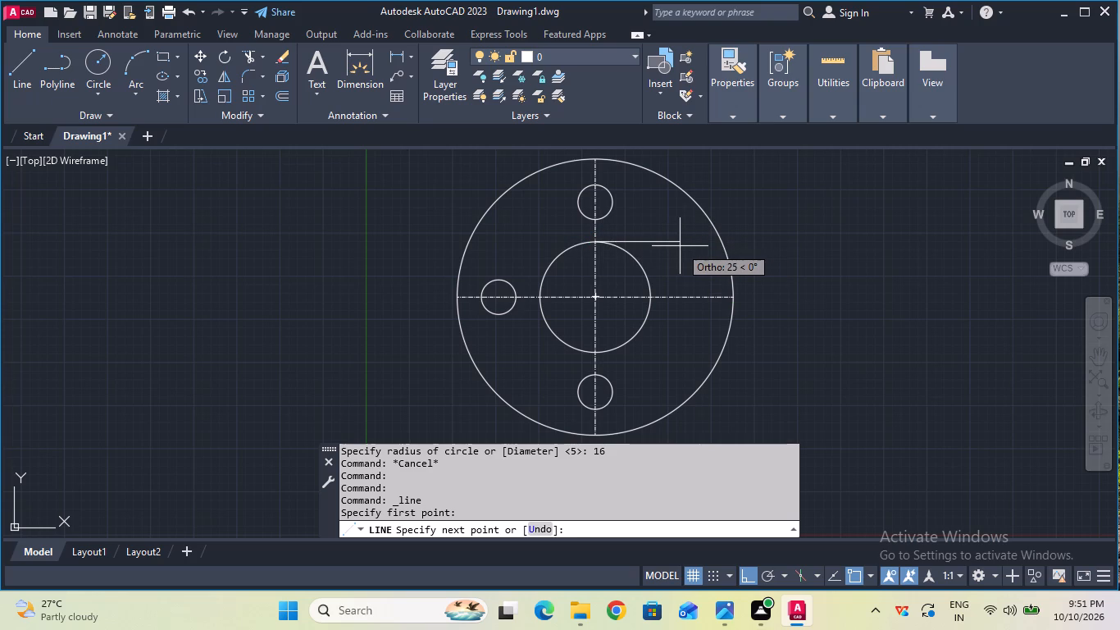
{"action": "type", "text": "24"}
{"action": "key", "text": "Return"}
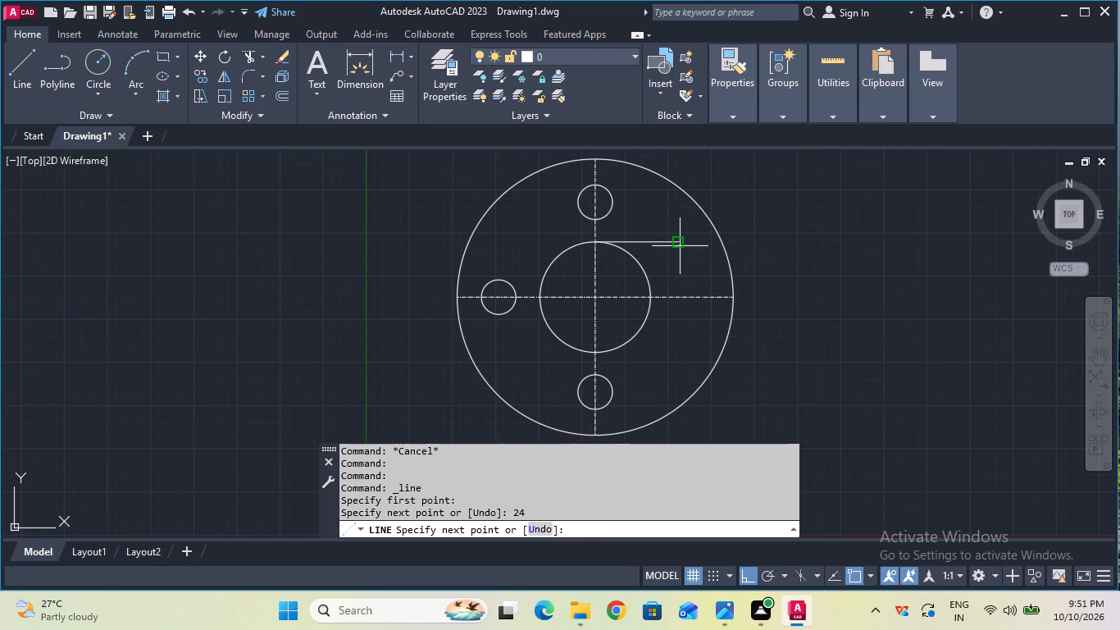
{"action": "key", "text": "Escape"}
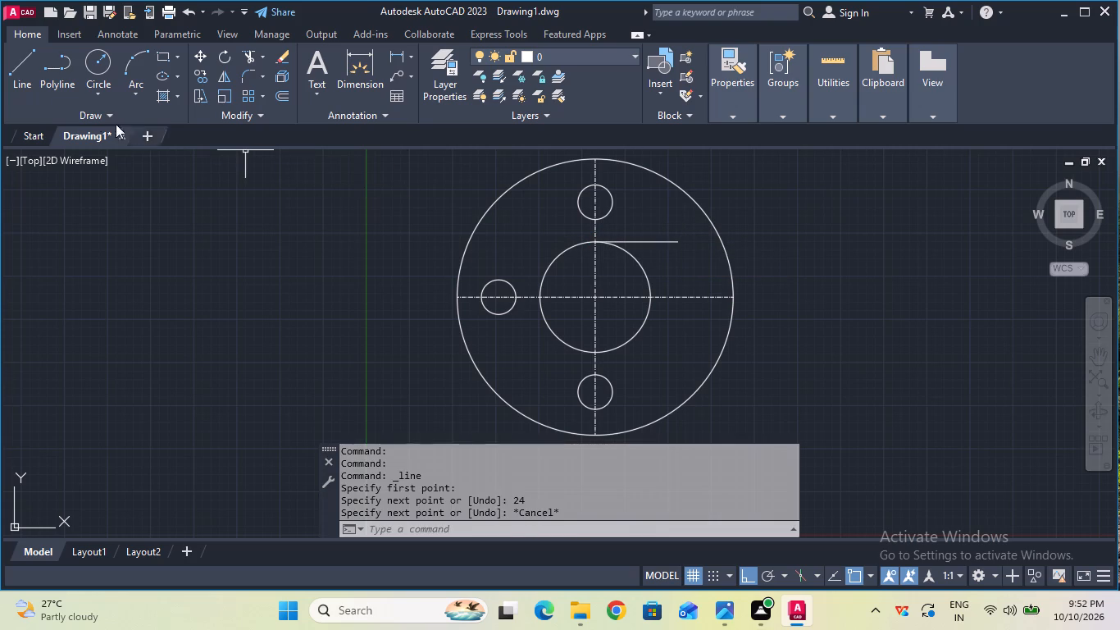
Draw a 24 mm horizontal line rightward from the bottom point of the 16 mm radius circle.
{"action": "left_click", "coordinate": [20, 86]}
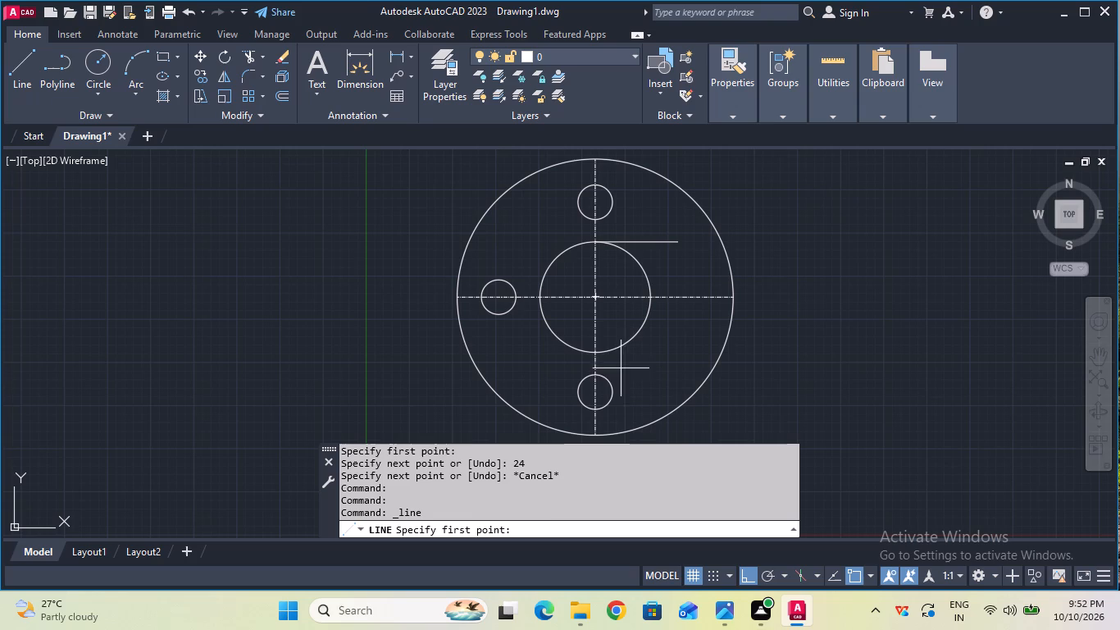
{"action": "left_click", "coordinate": [599, 352]}
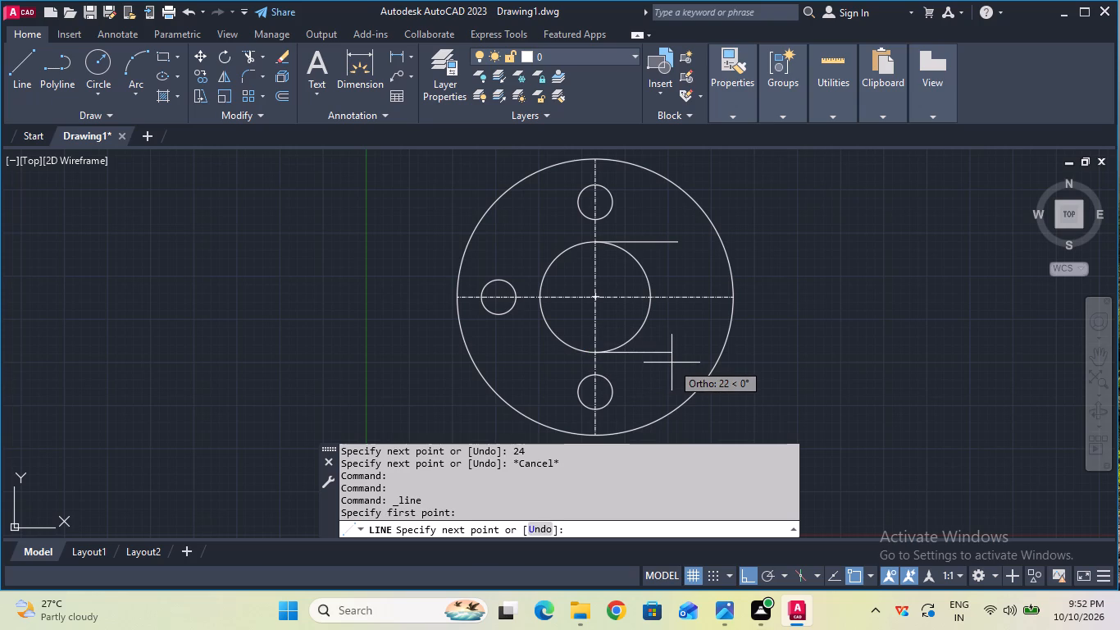
{"action": "type", "text": "24"}
{"action": "key", "text": "Return"}
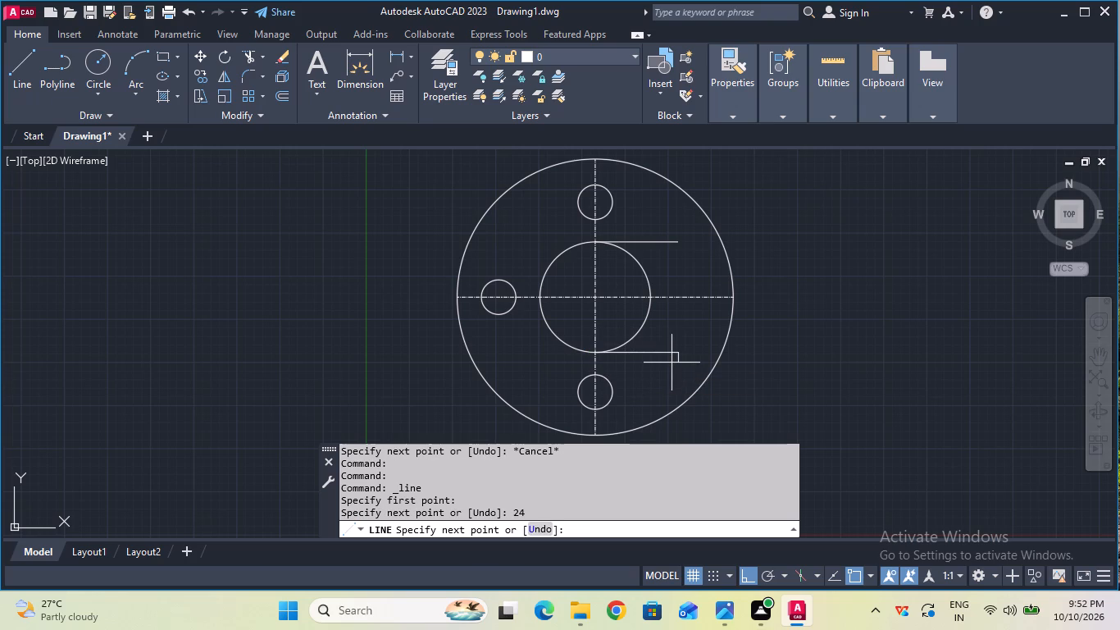
{"action": "key", "text": "Escape"}
Extend both 24 mm horizontal lines to the outer 40 mm radius circle.
{"action": "left_click", "coordinate": [257, 60]}
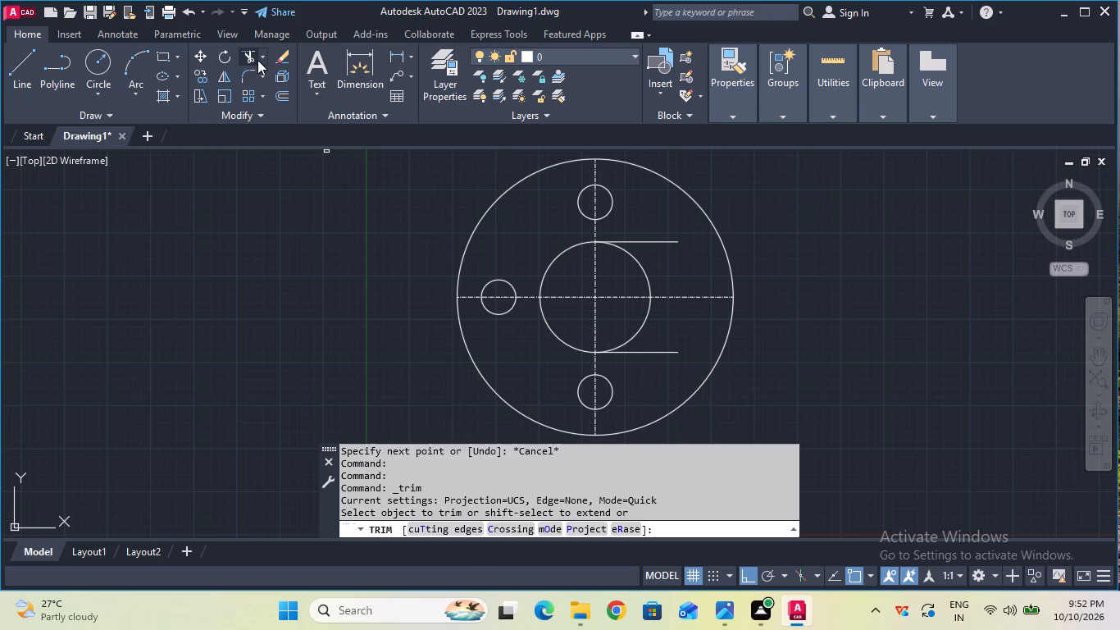
{"action": "left_click", "coordinate": [268, 55]}
{"action": "left_click", "coordinate": [263, 58]}
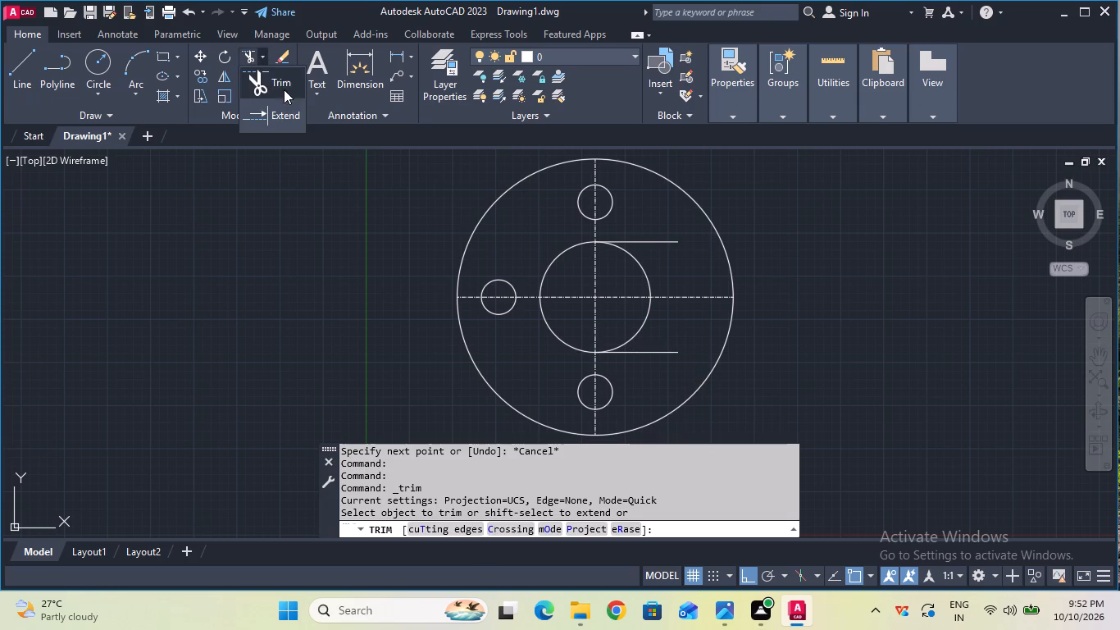
{"action": "left_click", "coordinate": [286, 107]}
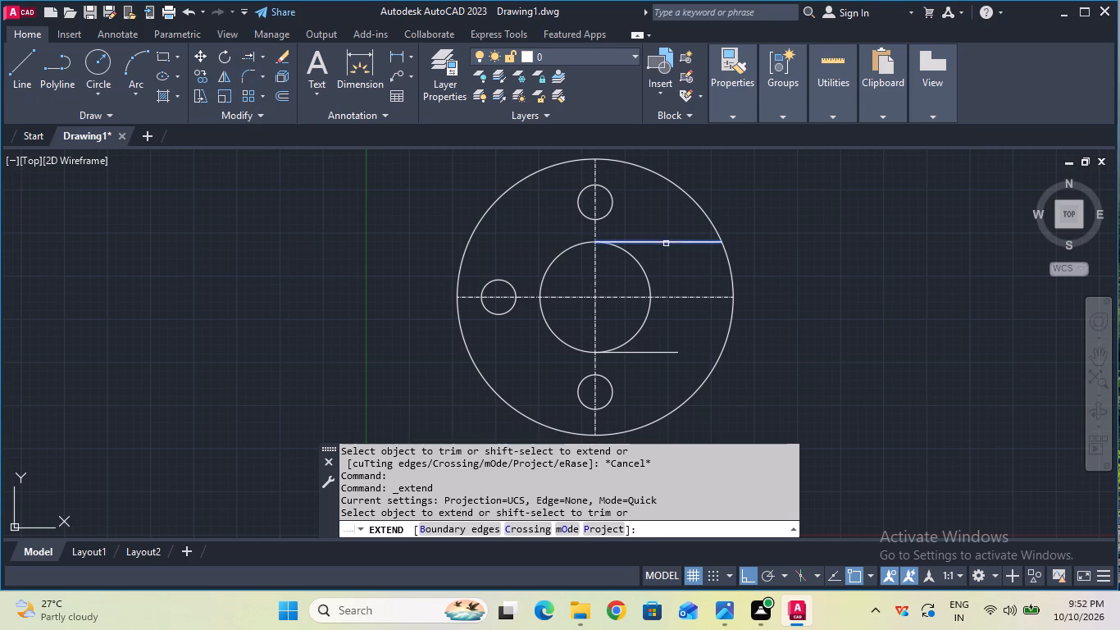
{"action": "left_click", "coordinate": [667, 241]}
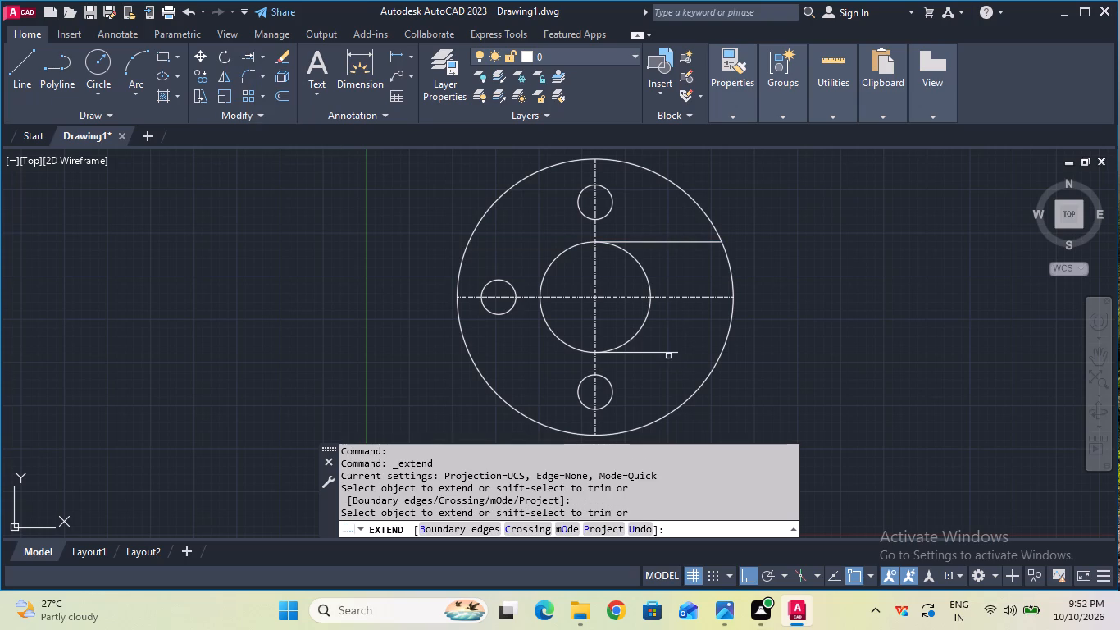
{"action": "left_click", "coordinate": [668, 351]}
{"action": "key", "text": "Escape"}
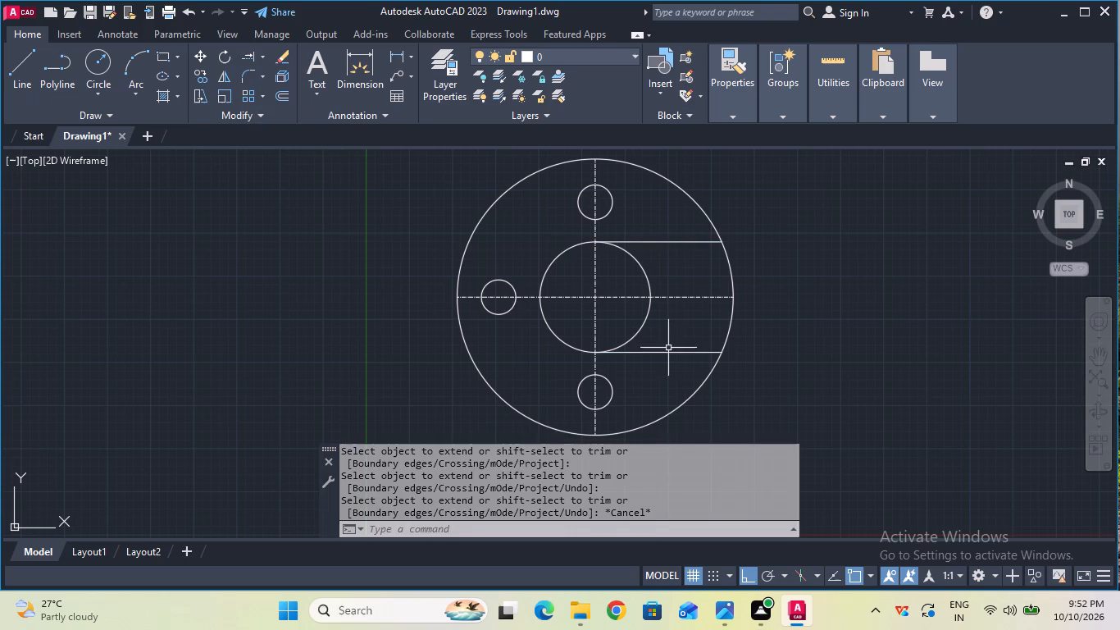
Trim the outer circle between the two horizontal lines and the inner circle's right half to form the open-ended slot.
{"action": "left_click", "coordinate": [263, 57]}
{"action": "left_click", "coordinate": [270, 80]}
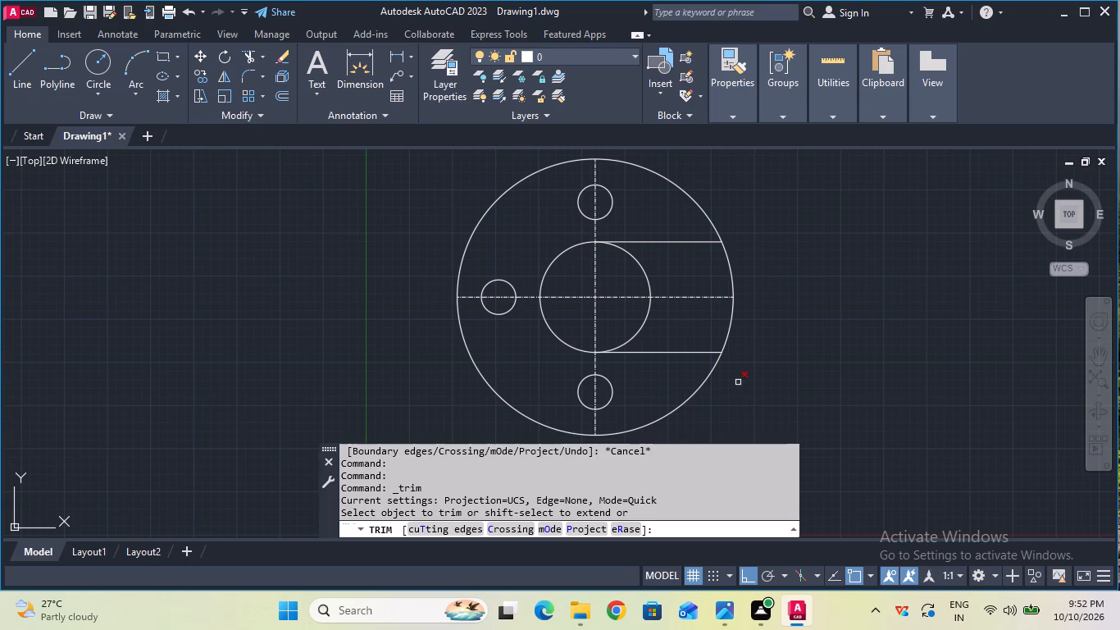
{"action": "left_click_drag", "start_coordinate": [749, 330], "coordinate": [714, 337]}
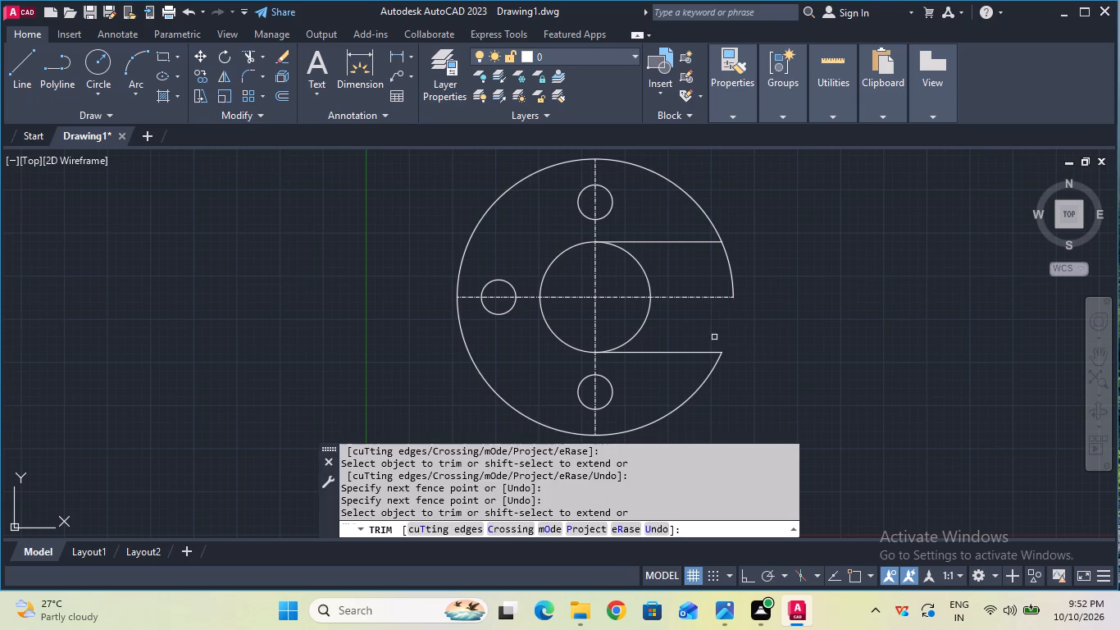
{"action": "left_click_drag", "start_coordinate": [750, 268], "coordinate": [678, 270]}
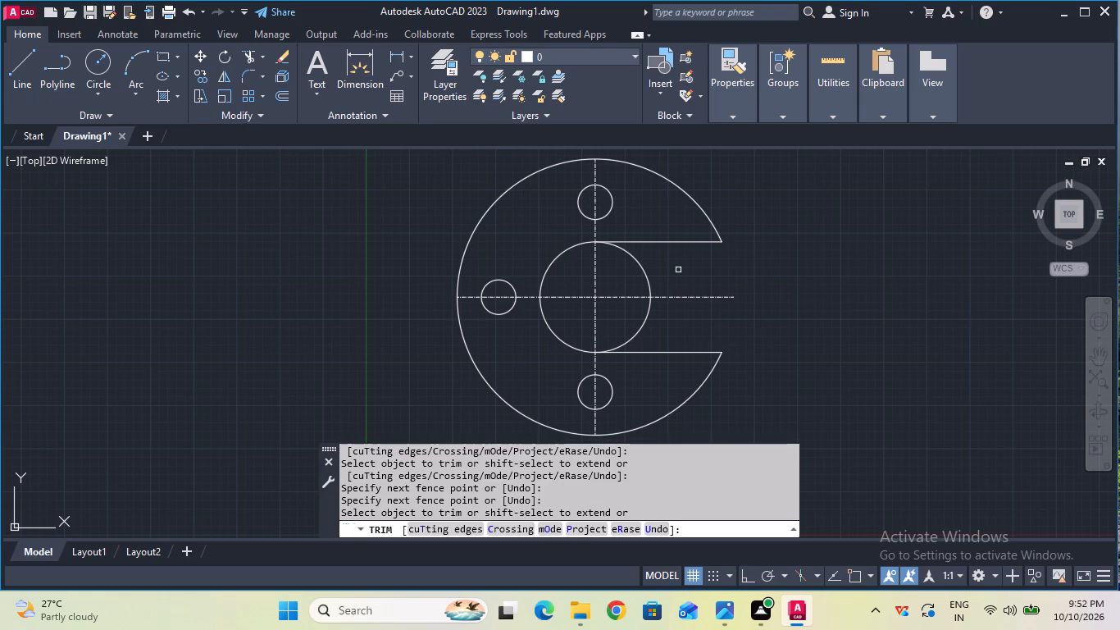
{"action": "left_click_drag", "start_coordinate": [644, 263], "coordinate": [634, 269]}
{"action": "left_click", "coordinate": [633, 290]}
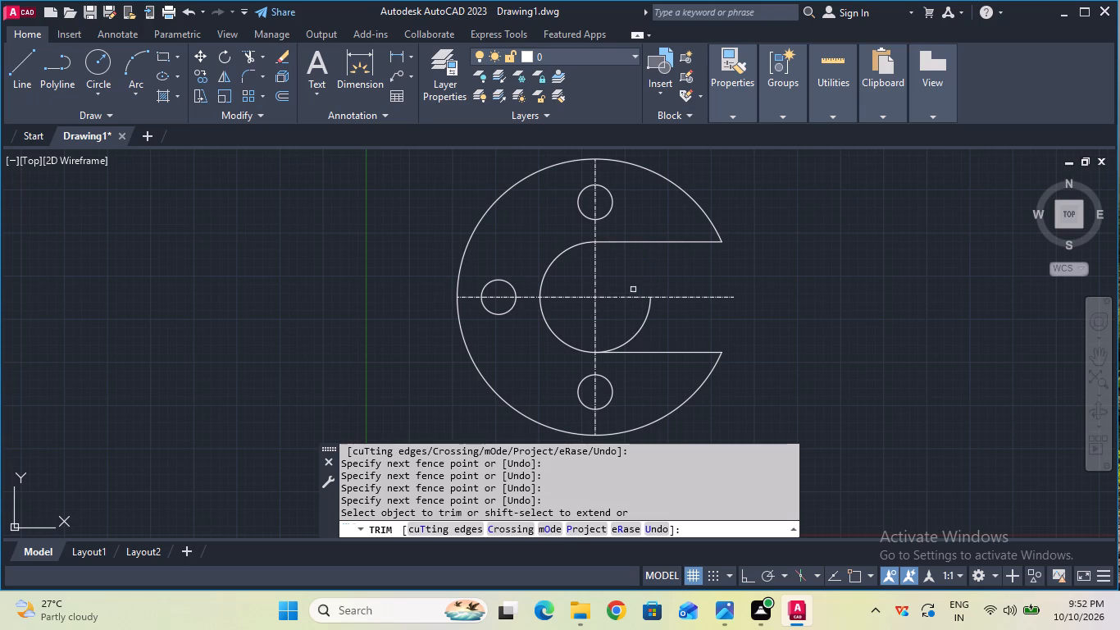
{"action": "left_click_drag", "start_coordinate": [631, 317], "coordinate": [653, 326]}
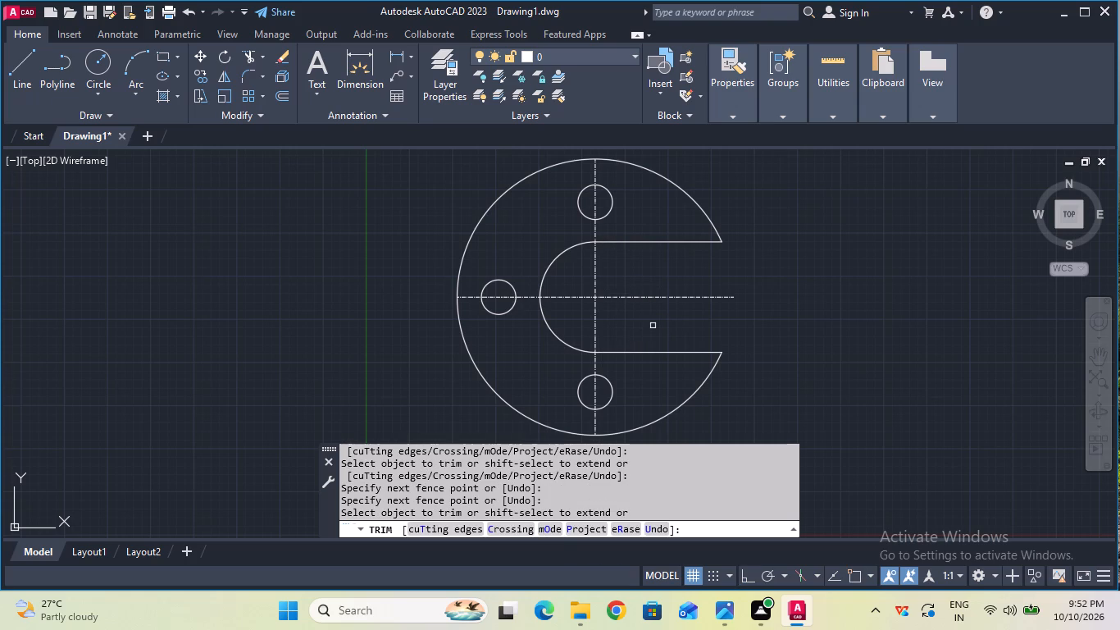
{"action": "key", "text": "Escape"}
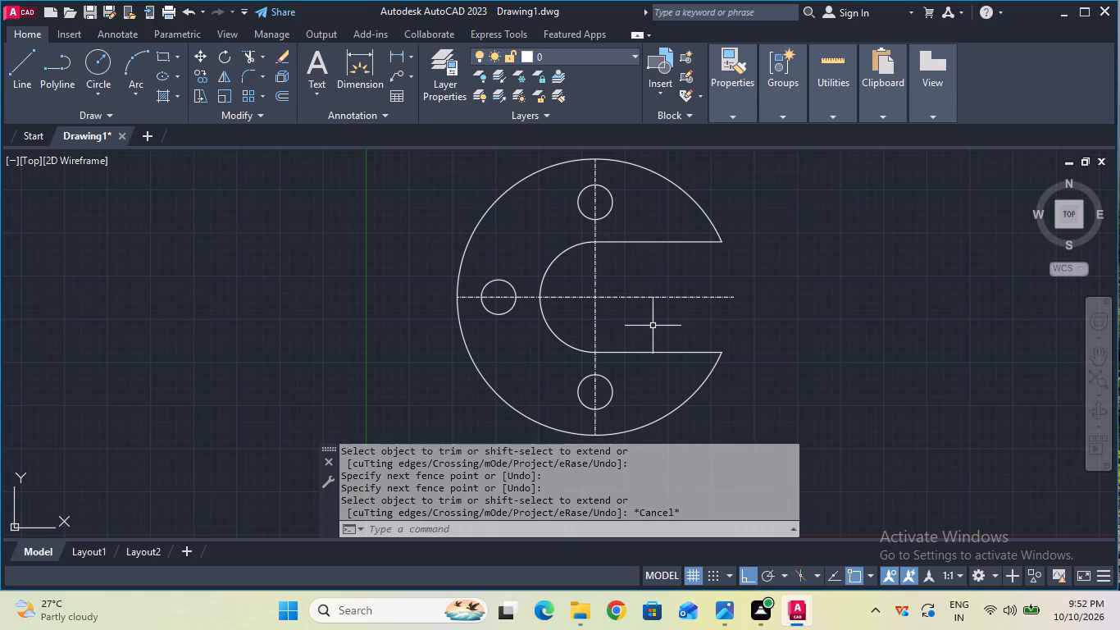
Fill all four regions of the disc body with a GR_CYLIN gradient from colour 242,103,34 to yellow, leaving the holes empty.
{"action": "scroll", "coordinate": [653, 326], "scroll_direction": "up", "scroll_amount": 1}
{"action": "scroll", "coordinate": [653, 326], "scroll_direction": "down", "scroll_amount": 1}
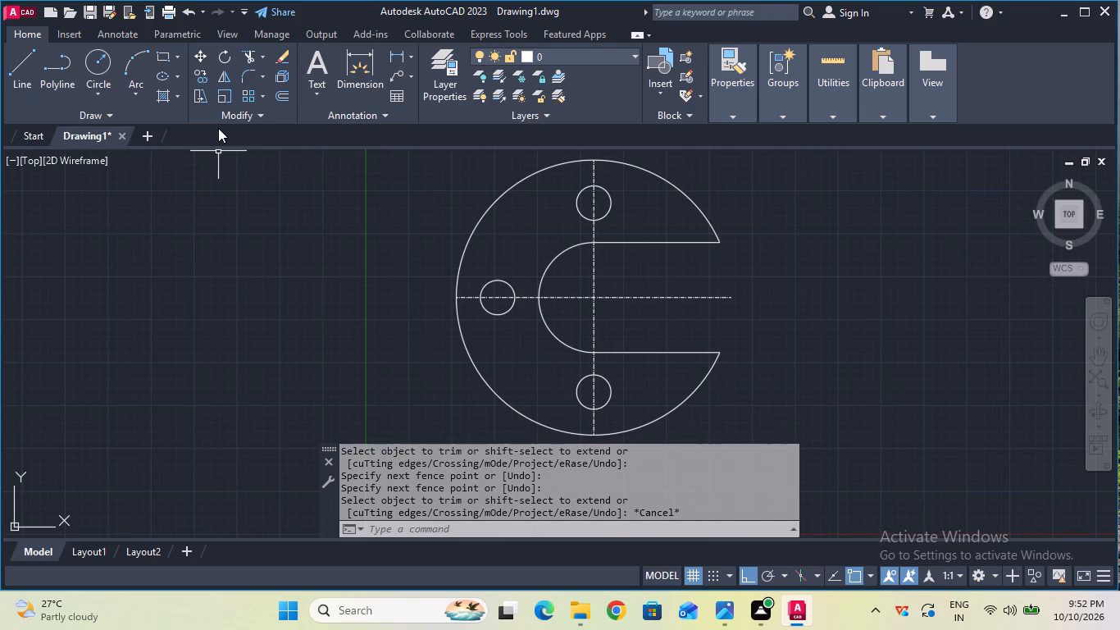
{"action": "left_click", "coordinate": [176, 97]}
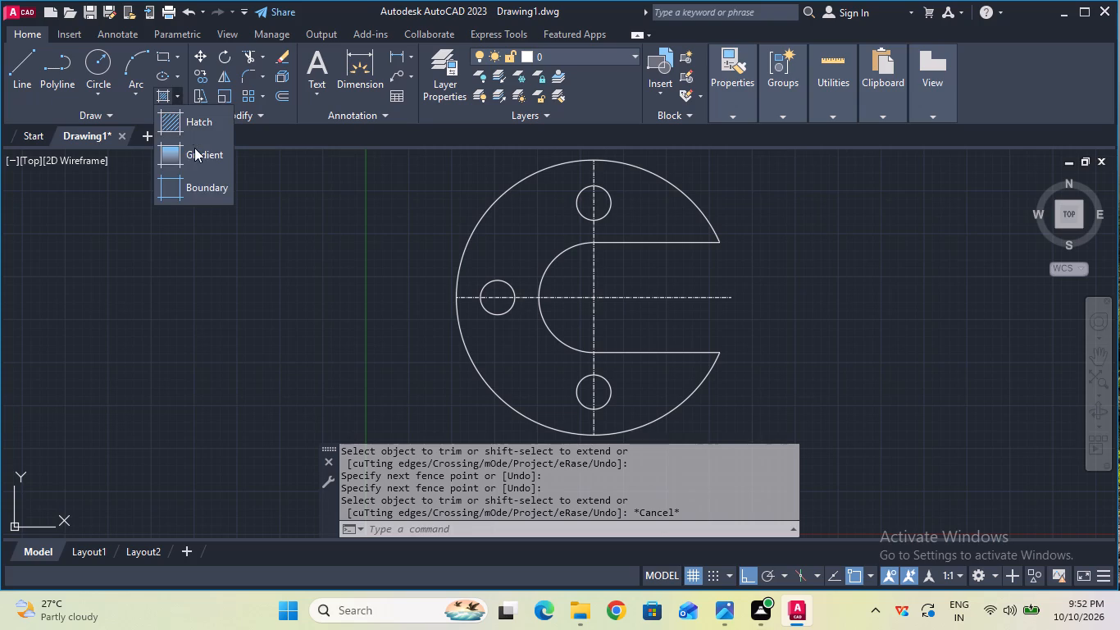
{"action": "left_click", "coordinate": [194, 148]}
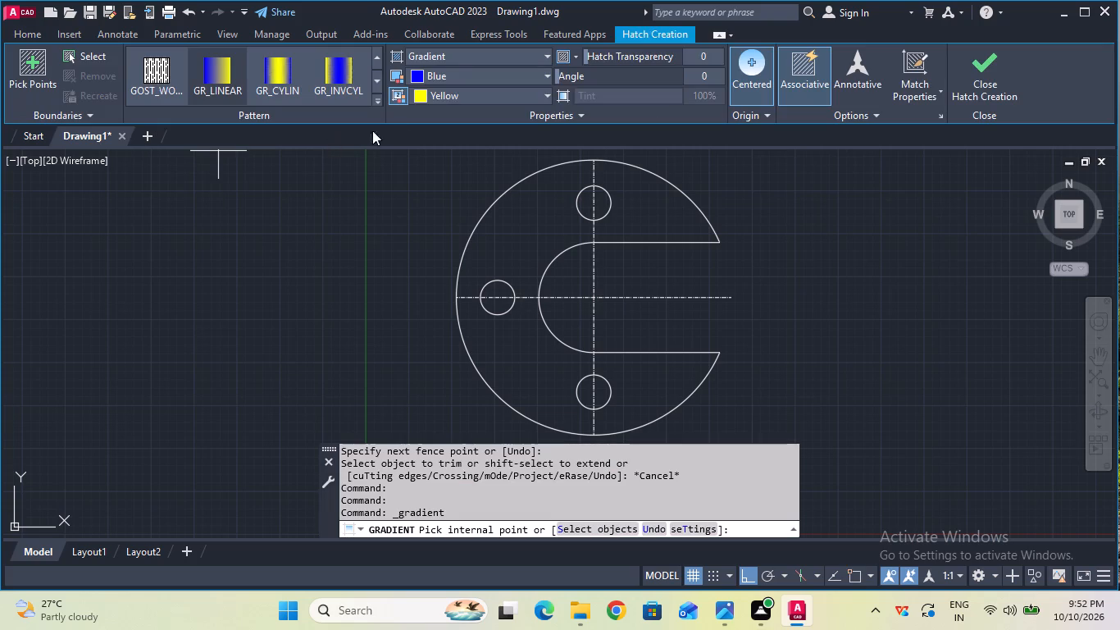
{"action": "left_click", "coordinate": [536, 80]}
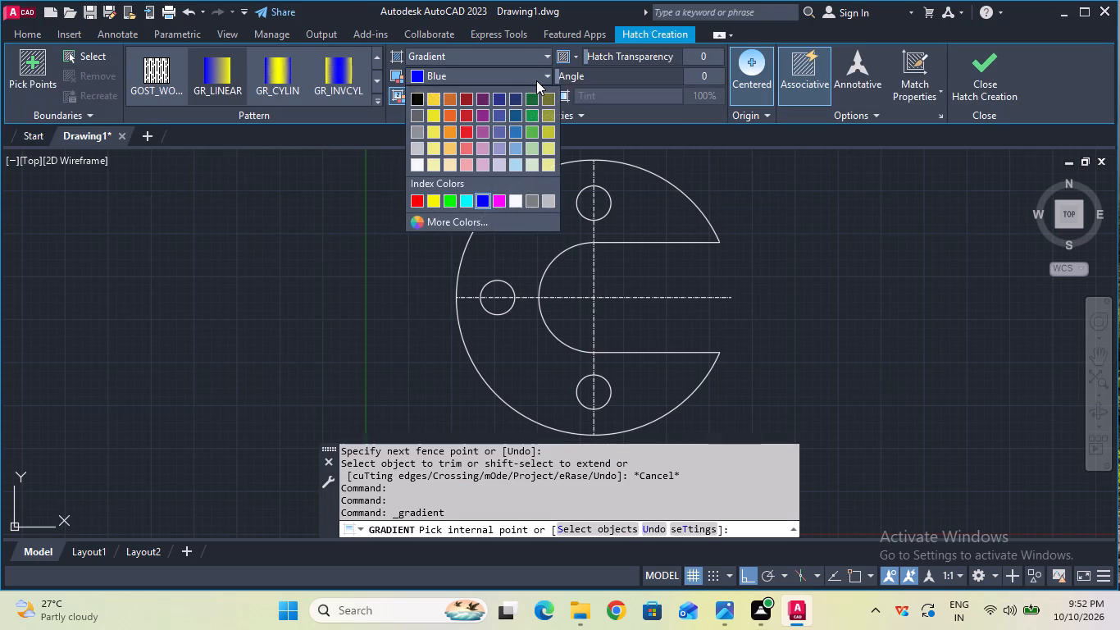
{"action": "left_click", "coordinate": [444, 108]}
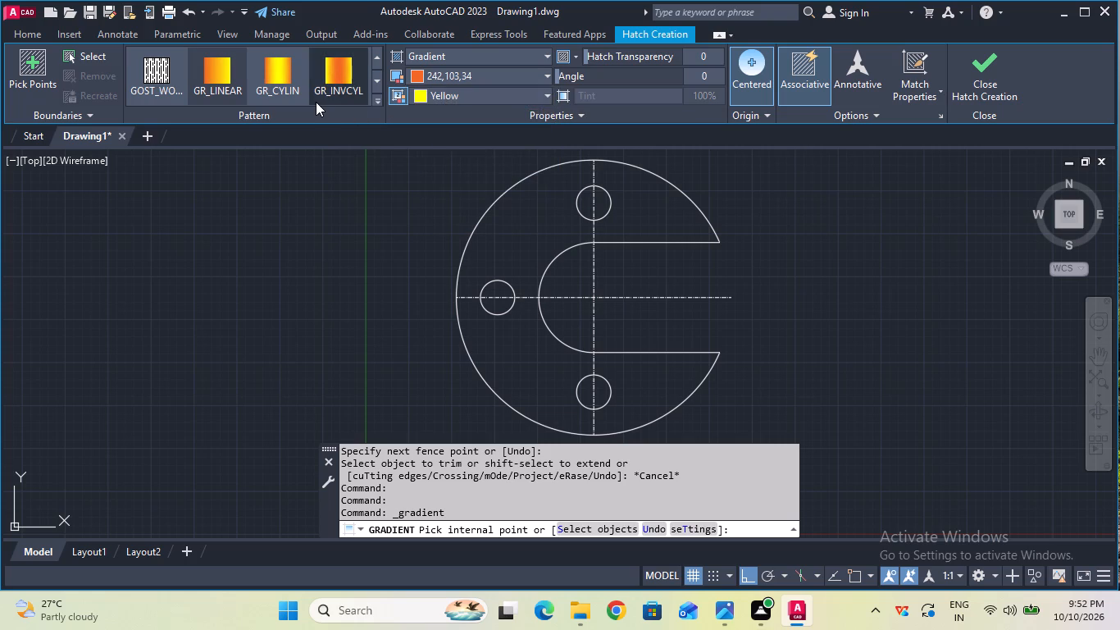
{"action": "left_click", "coordinate": [283, 71]}
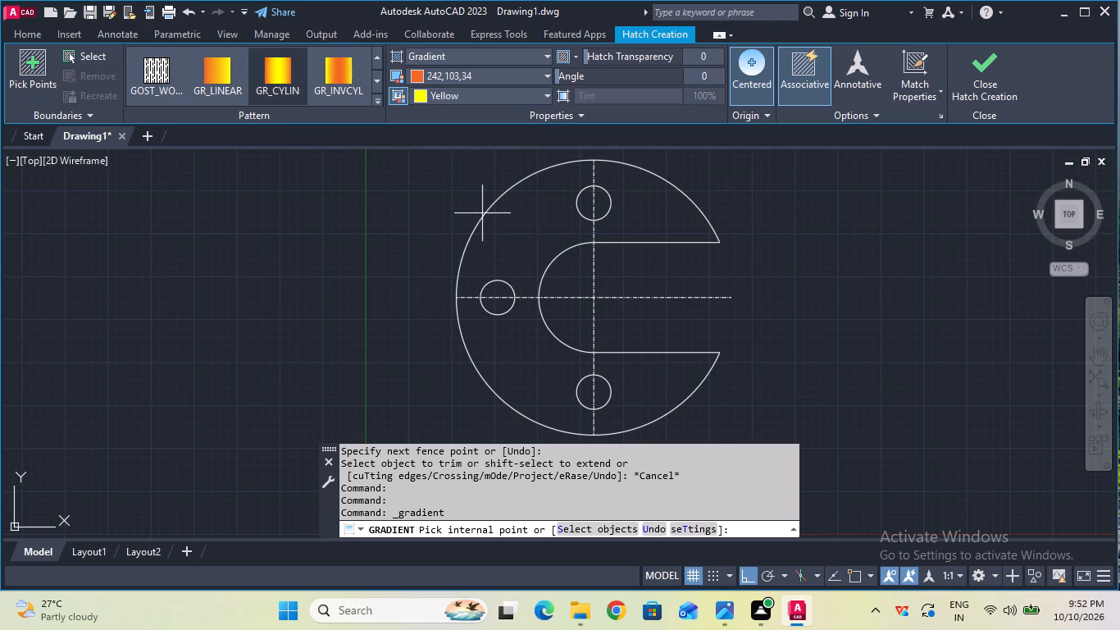
{"action": "left_click", "coordinate": [489, 223]}
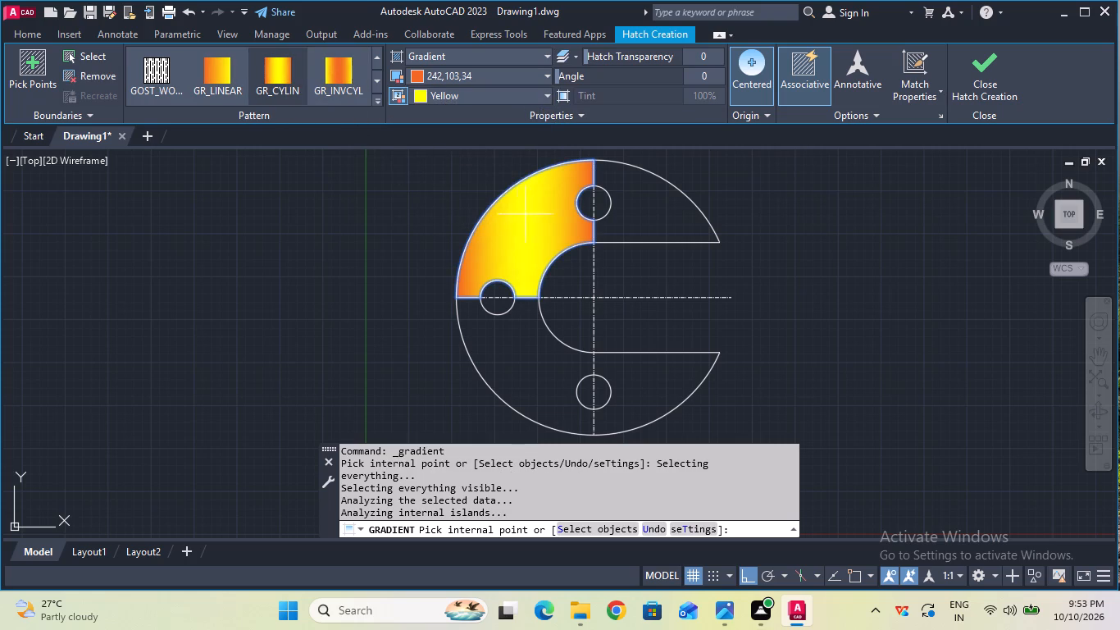
{"action": "left_click", "coordinate": [612, 208]}
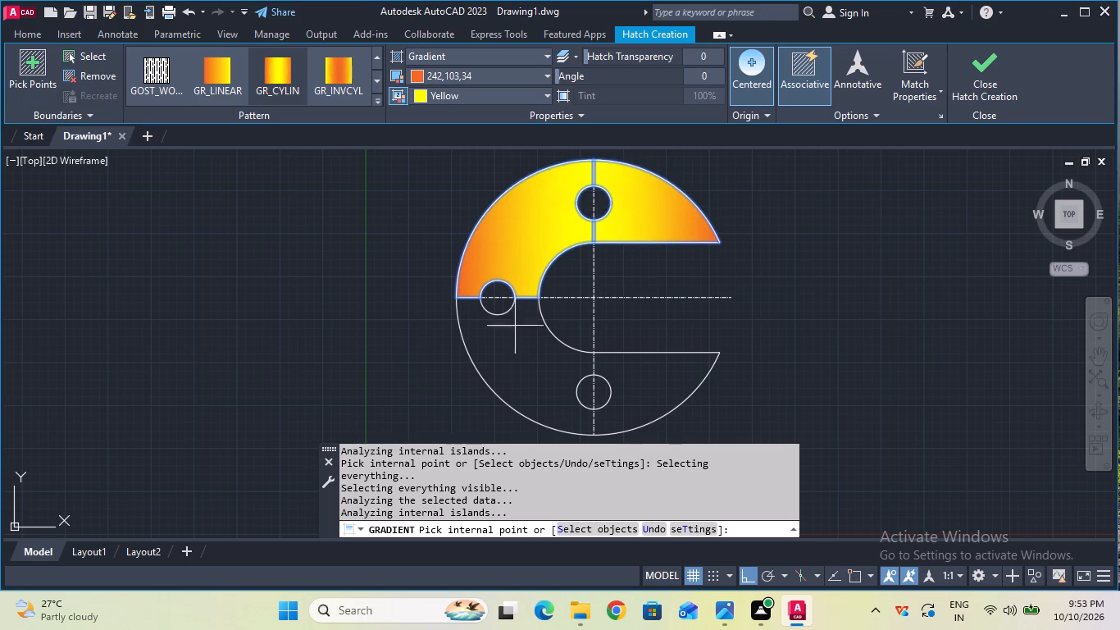
{"action": "left_click", "coordinate": [513, 348]}
{"action": "left_click", "coordinate": [624, 372]}
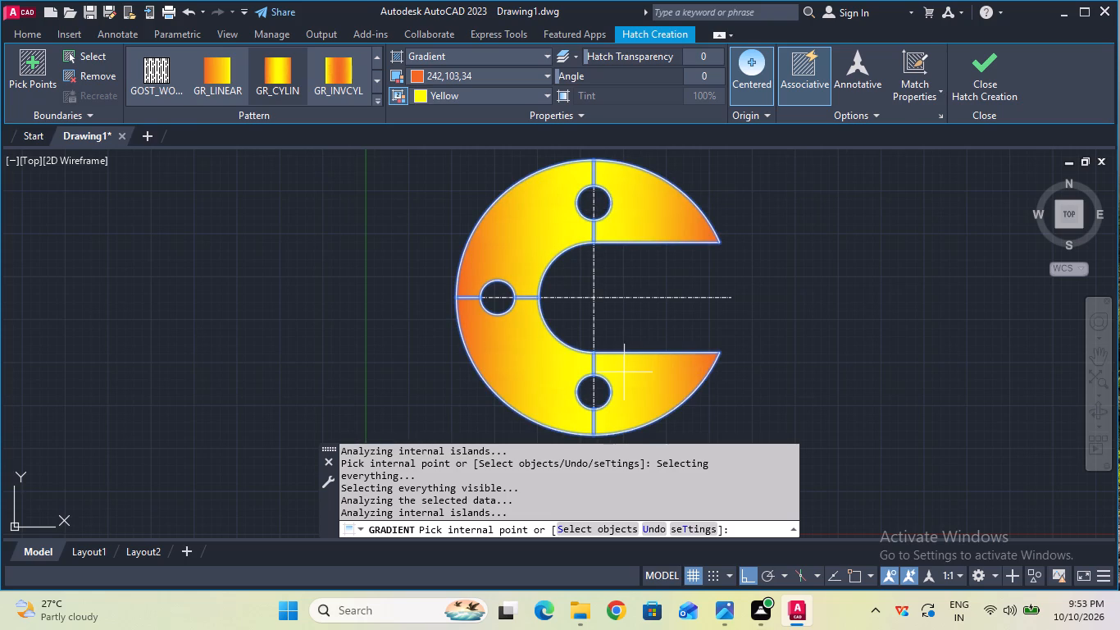
{"action": "key", "text": "Escape"}
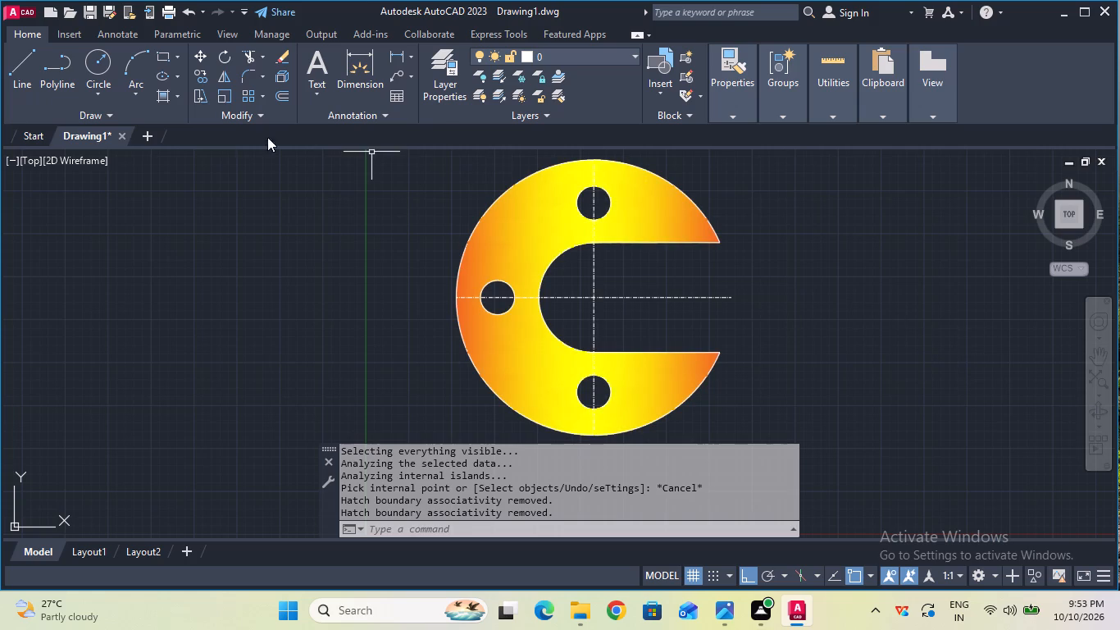
Fill both halves of each of the three small holes with a gradient whose two colours are both cyan.
{"action": "left_click", "coordinate": [162, 98]}
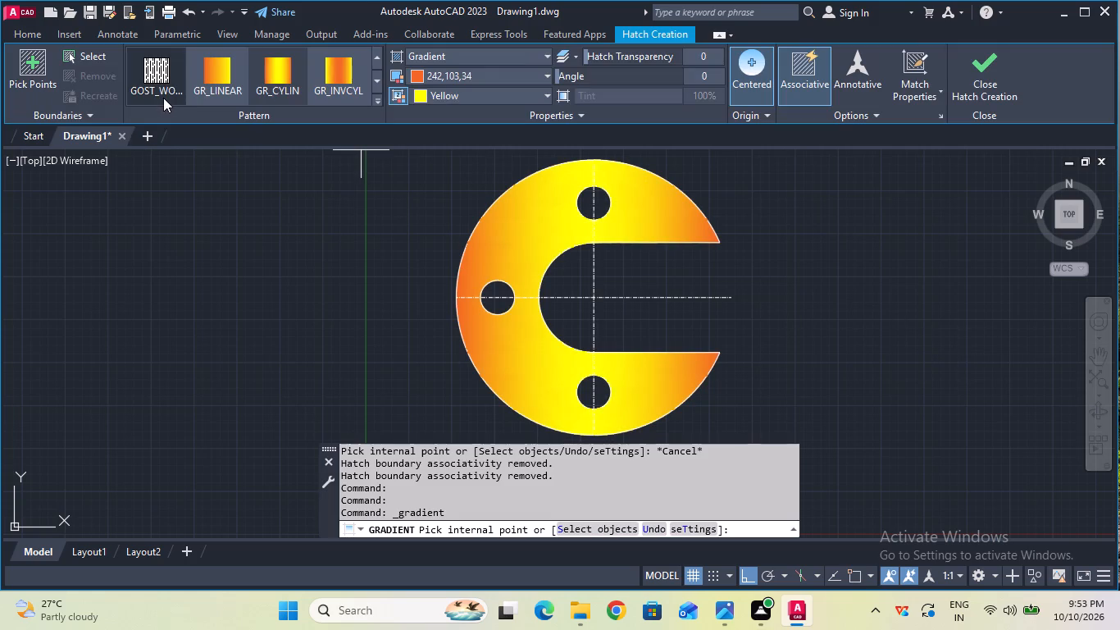
{"action": "left_click", "coordinate": [530, 97]}
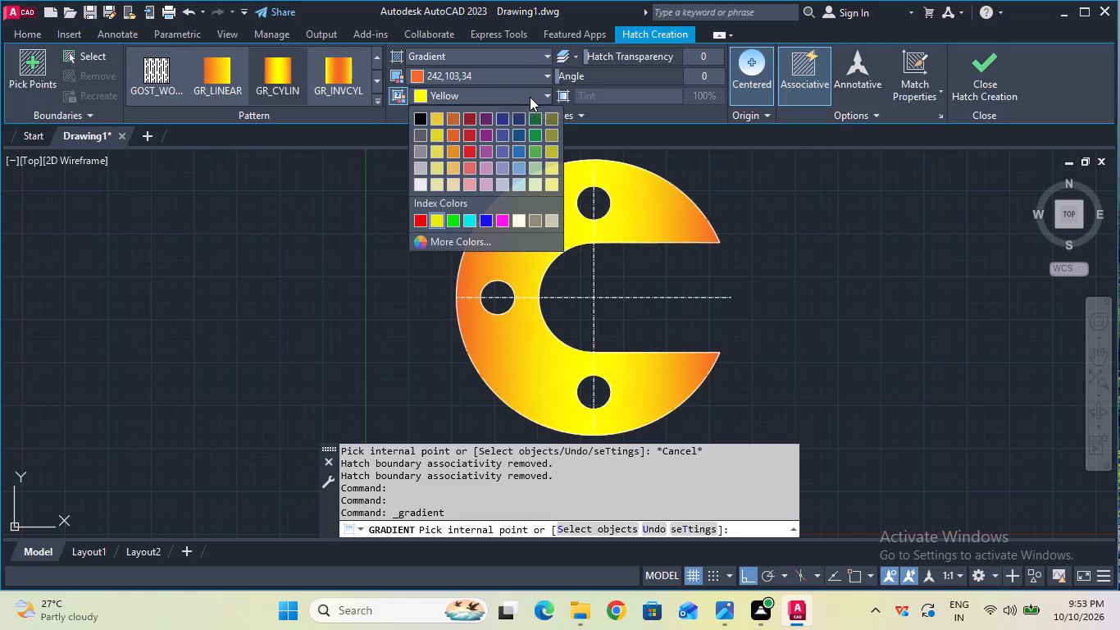
{"action": "left_click", "coordinate": [470, 217]}
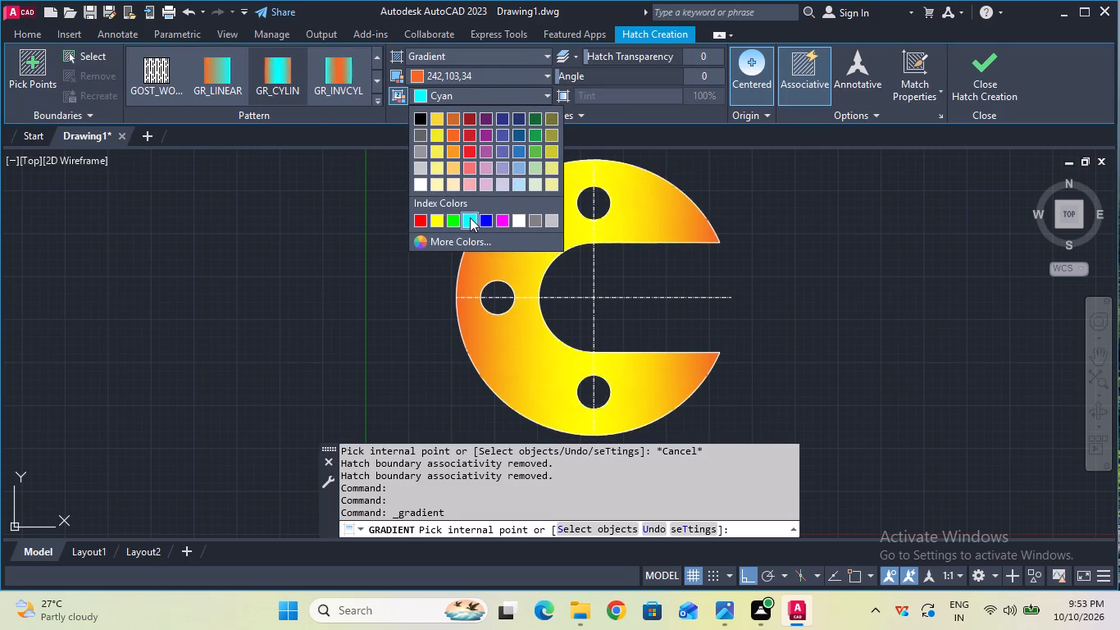
{"action": "left_click", "coordinate": [491, 83]}
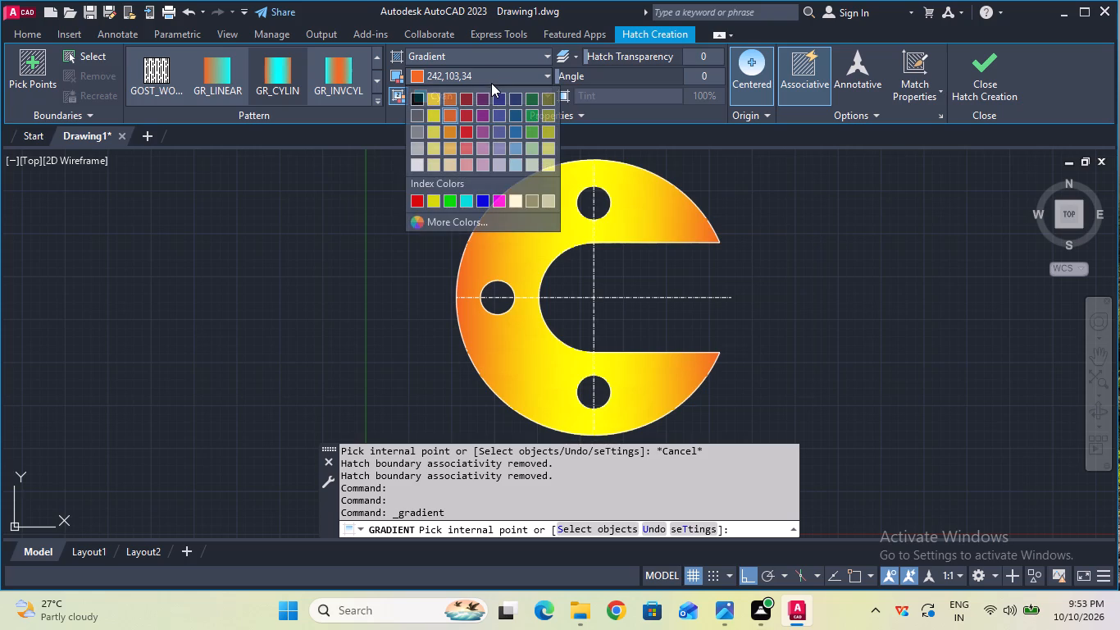
{"action": "left_click", "coordinate": [497, 75]}
{"action": "left_click", "coordinate": [497, 75]}
{"action": "left_click", "coordinate": [467, 201]}
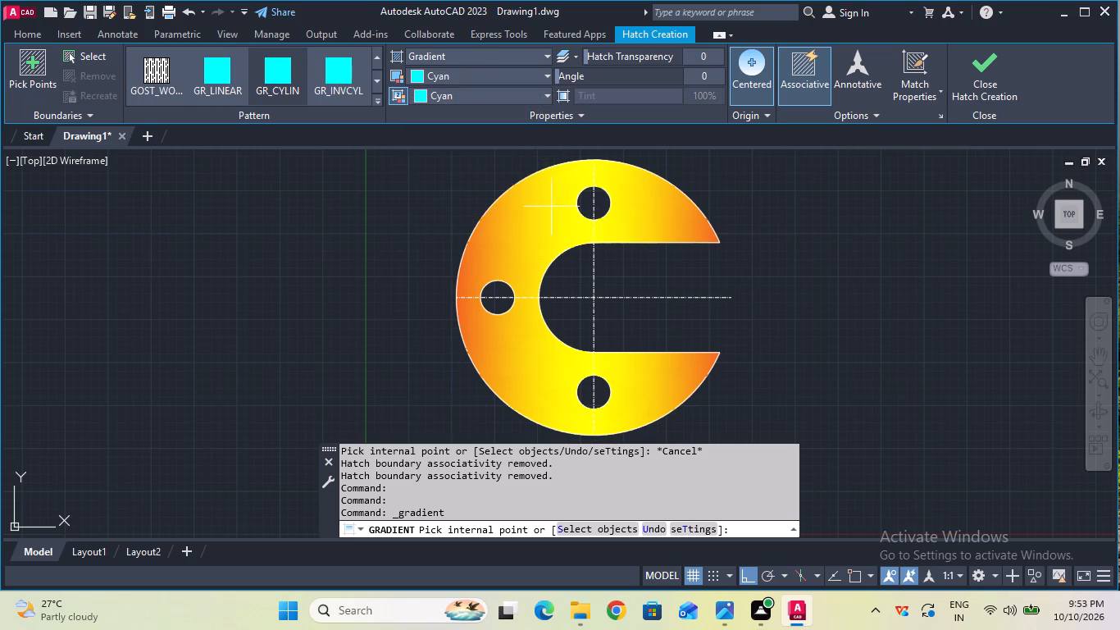
{"action": "left_click", "coordinate": [584, 205]}
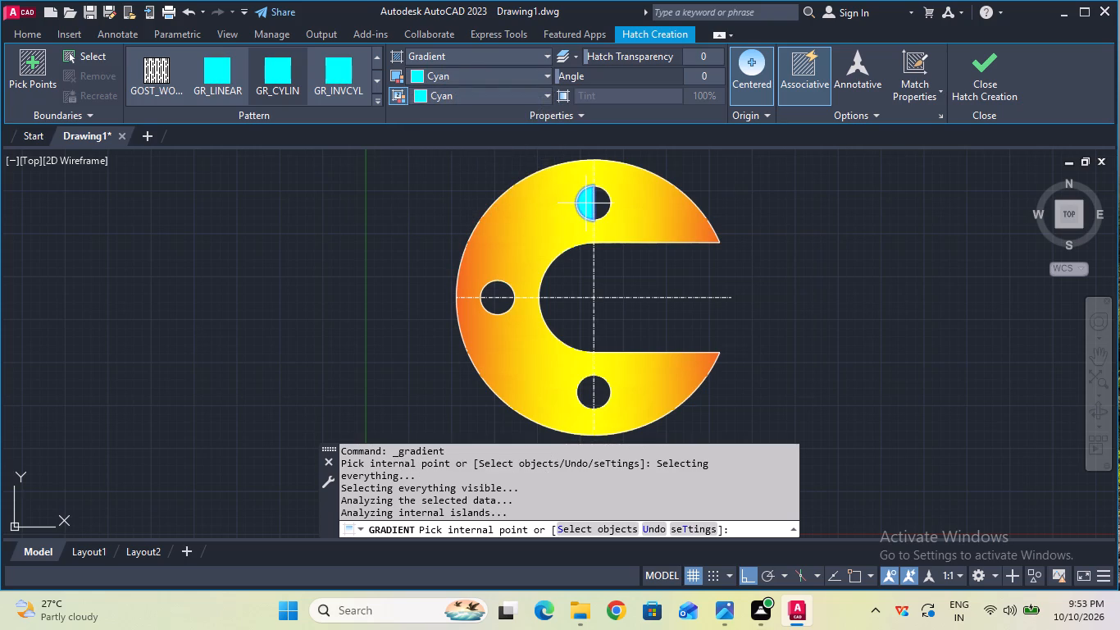
{"action": "left_click", "coordinate": [599, 203]}
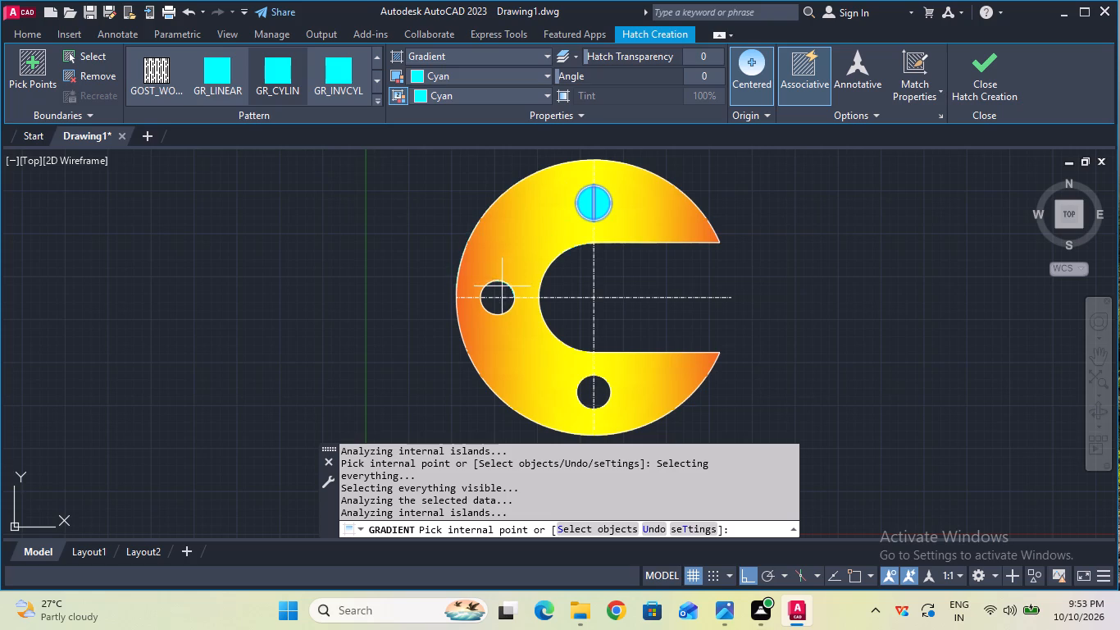
{"action": "left_click", "coordinate": [502, 286]}
{"action": "left_click", "coordinate": [499, 301]}
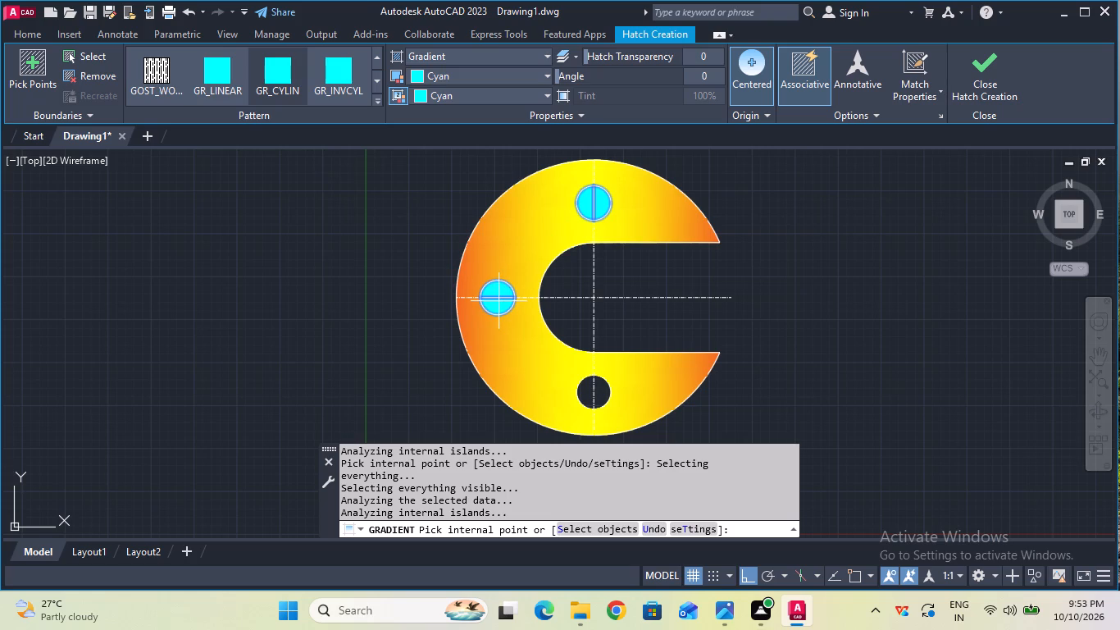
{"action": "left_click", "coordinate": [589, 386]}
{"action": "left_click", "coordinate": [599, 390]}
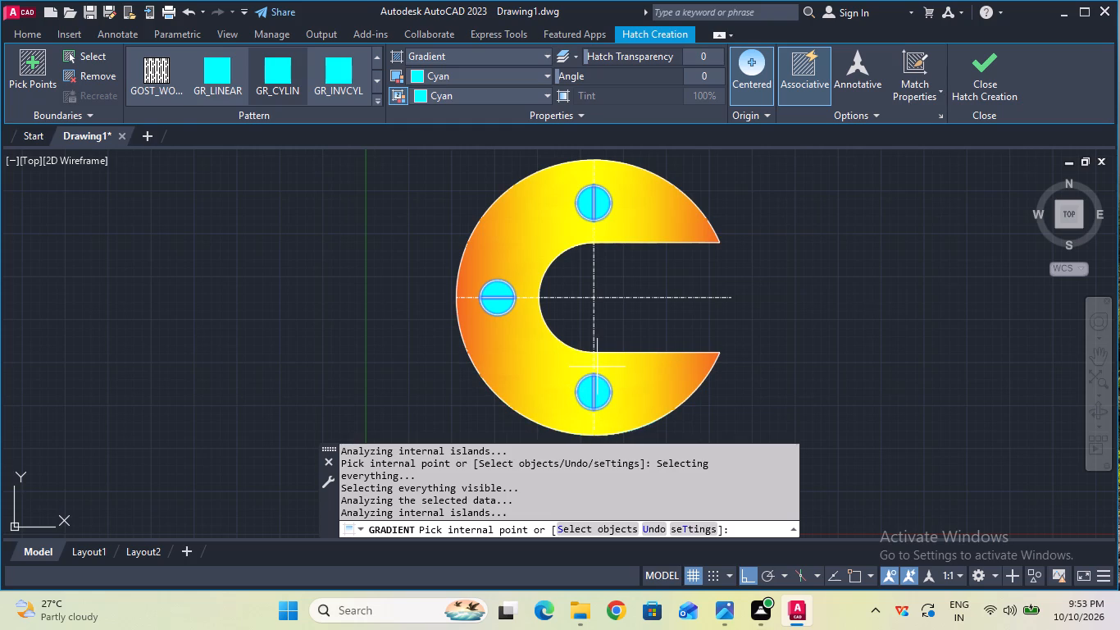
{"action": "key", "text": "Escape"}
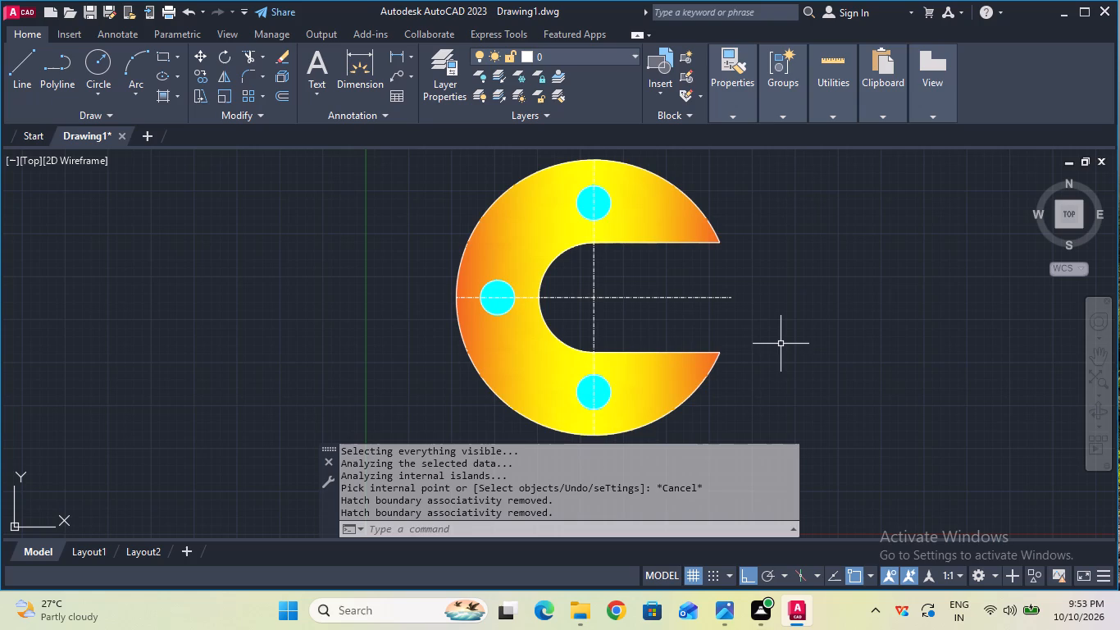
Add a vertical linear dimension between the centres of the top and bottom holes, placed beyond the slot's open end.
{"action": "scroll", "coordinate": [764, 338], "scroll_direction": "down", "scroll_amount": 1}
{"action": "left_click", "coordinate": [398, 50]}
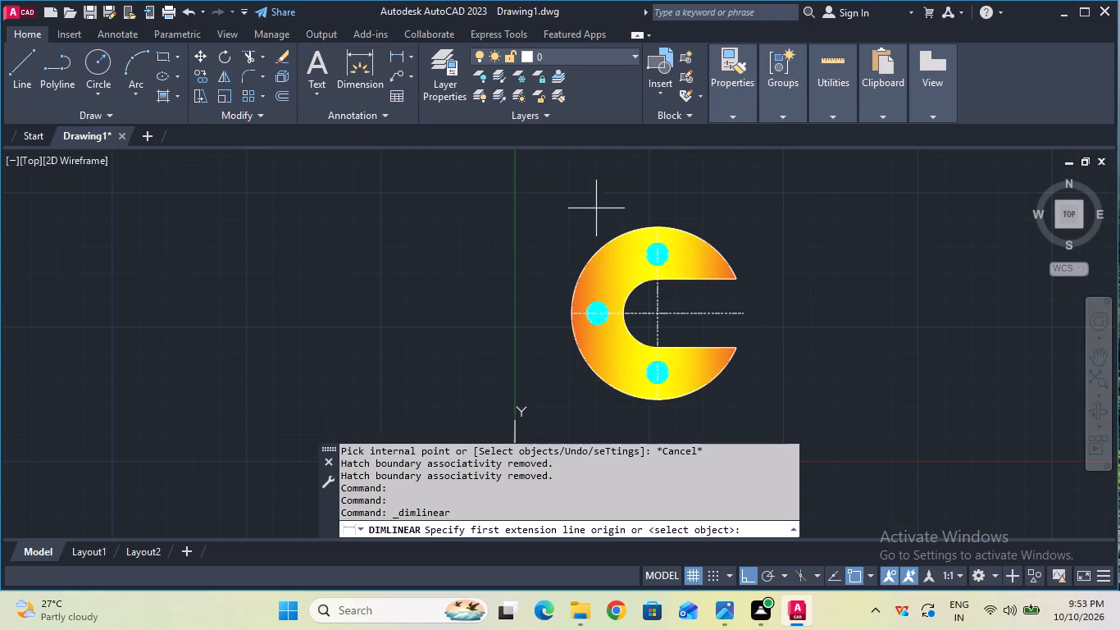
{"action": "left_click", "coordinate": [657, 255]}
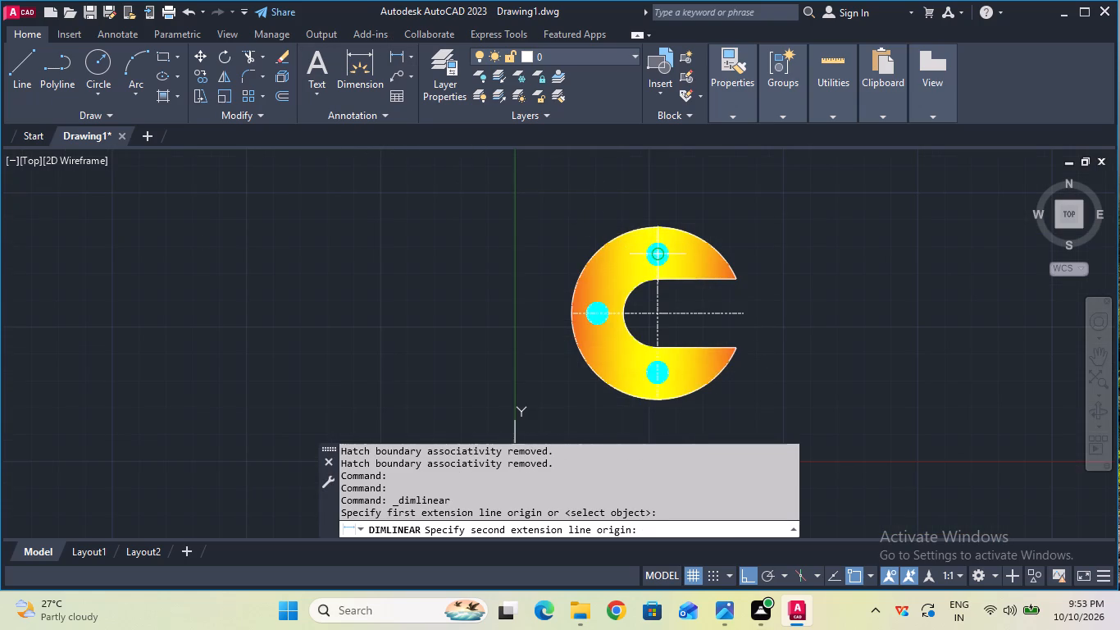
{"action": "left_click", "coordinate": [656, 375]}
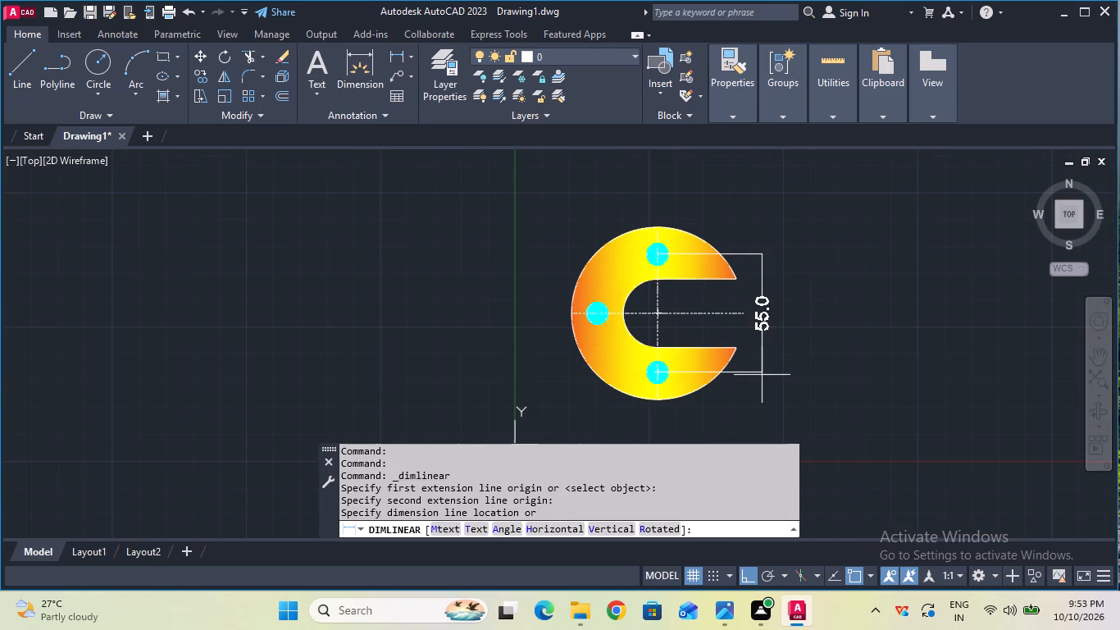
{"action": "left_click", "coordinate": [782, 374]}
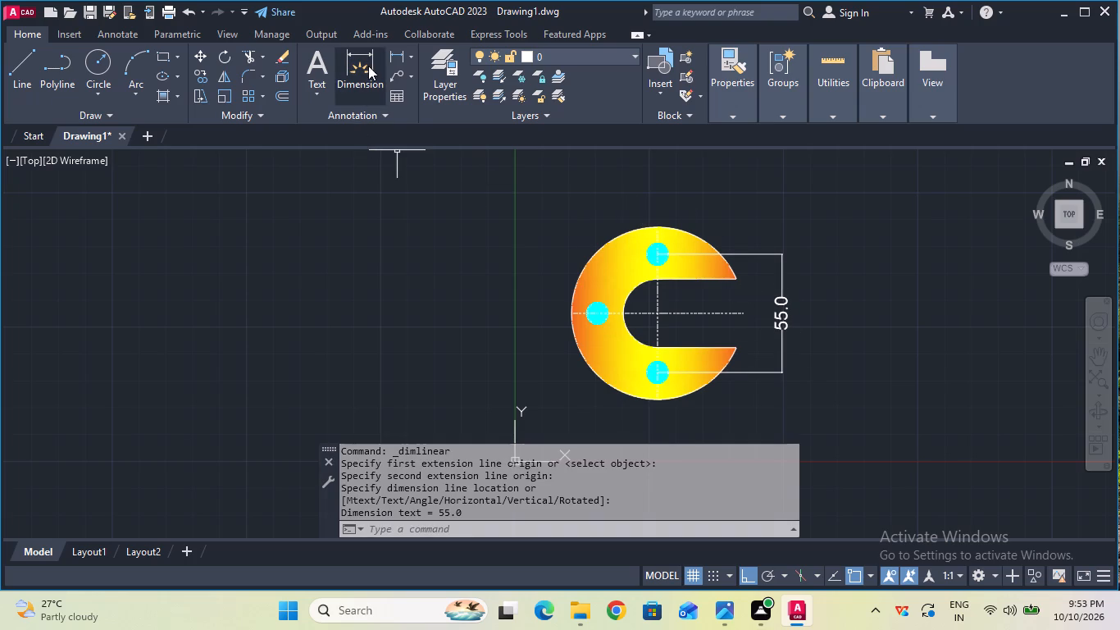
{"action": "left_click", "coordinate": [394, 60]}
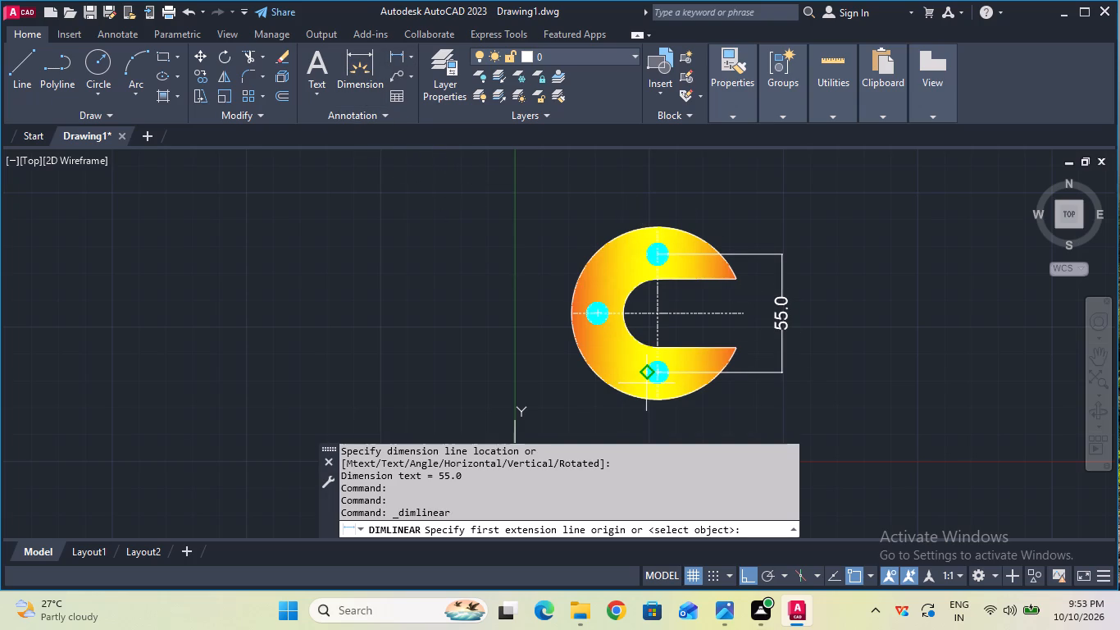
{"action": "key", "text": "Escape"}
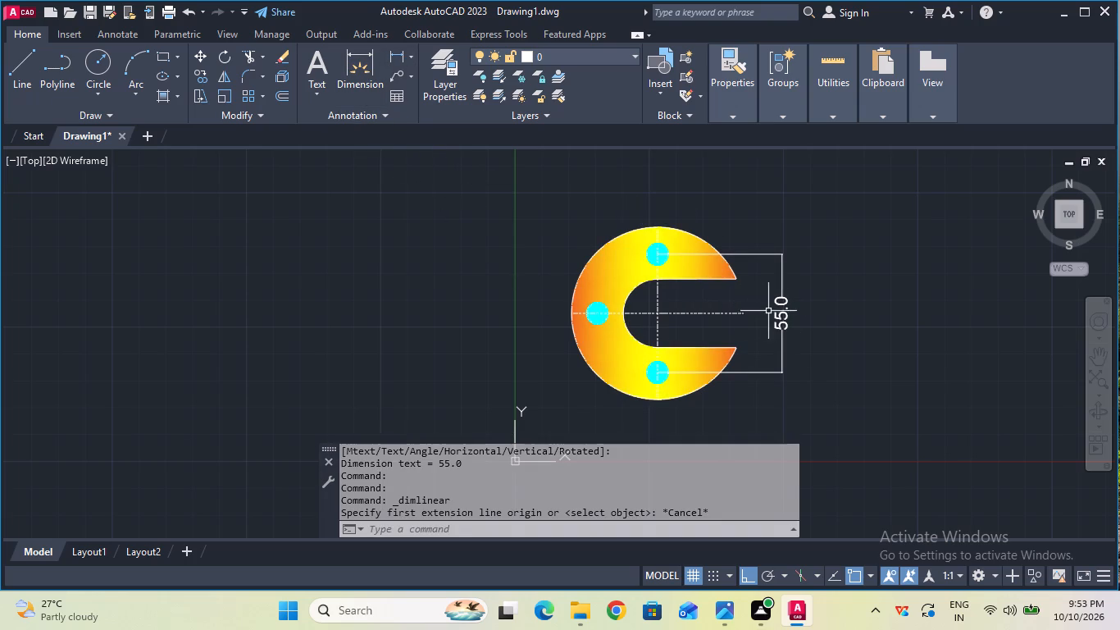
Delete the vertical linear dimension between the top and bottom holes.
{"action": "left_click", "coordinate": [782, 315]}
{"action": "key", "text": "Delete"}
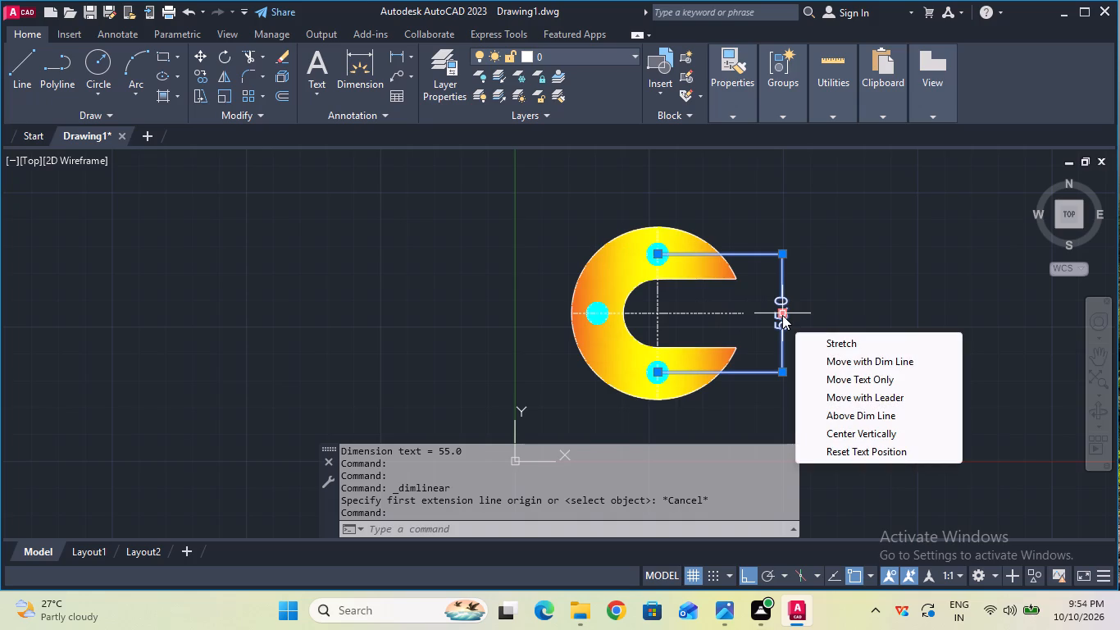
{"action": "key", "text": "Delete"}
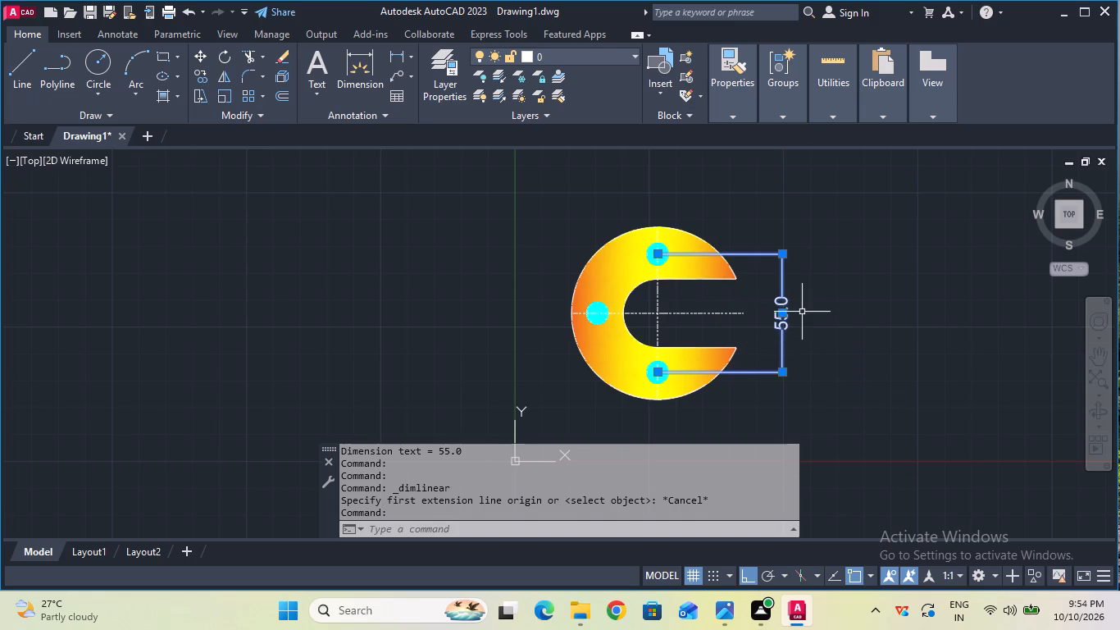
{"action": "key", "text": "Delete"}
Select the whole part and join its connected outline segments into one polyline.
{"action": "left_click", "coordinate": [537, 210]}
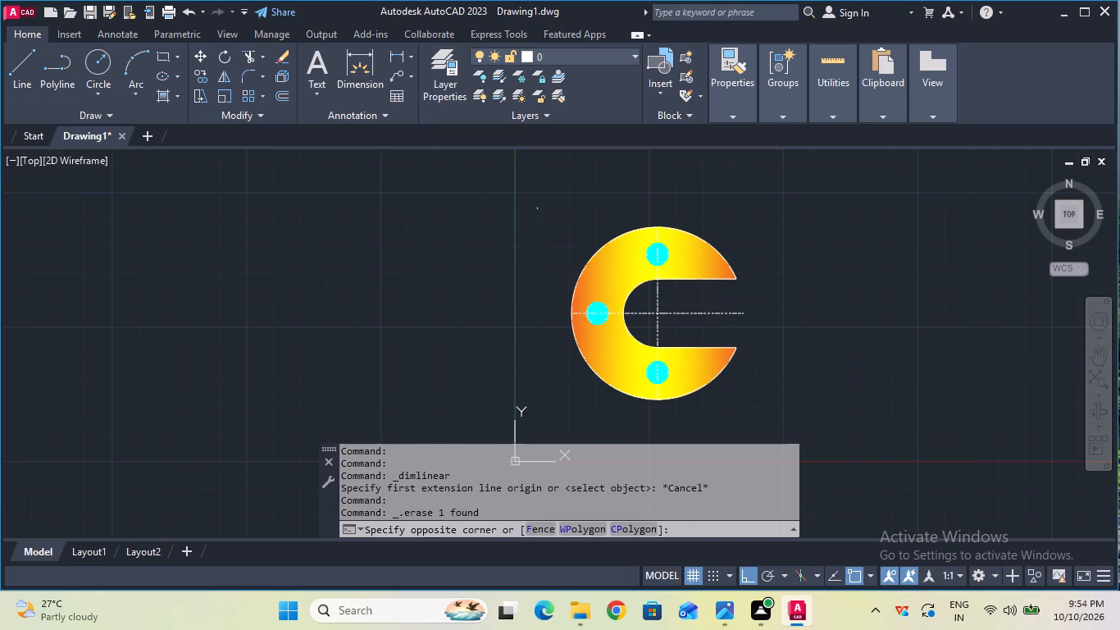
{"action": "left_click", "coordinate": [785, 407]}
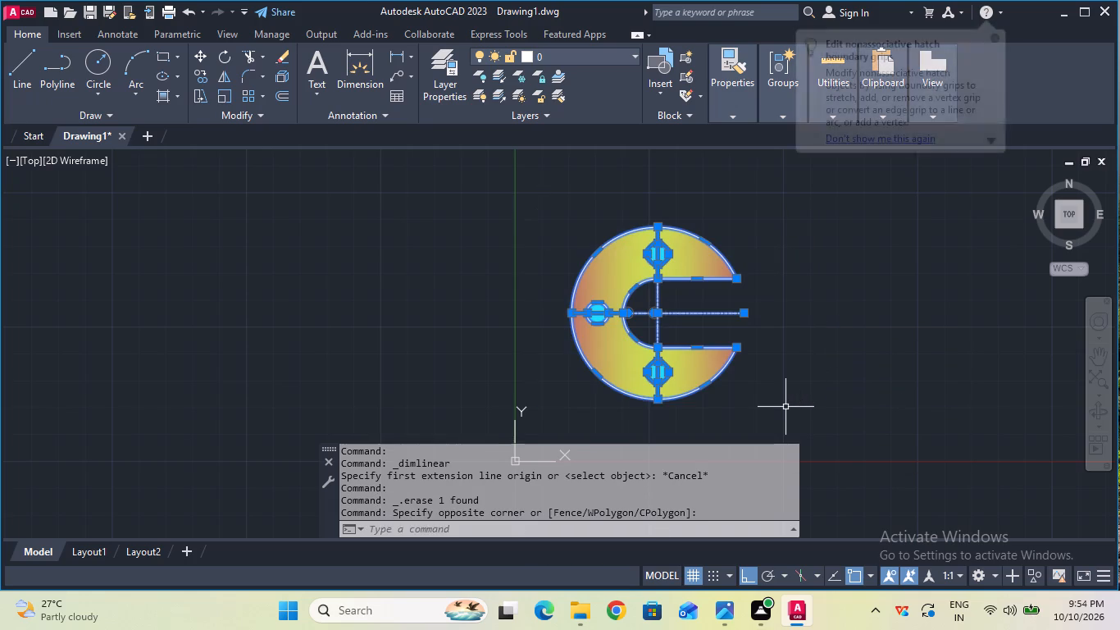
{"action": "type", "text": "joi"}
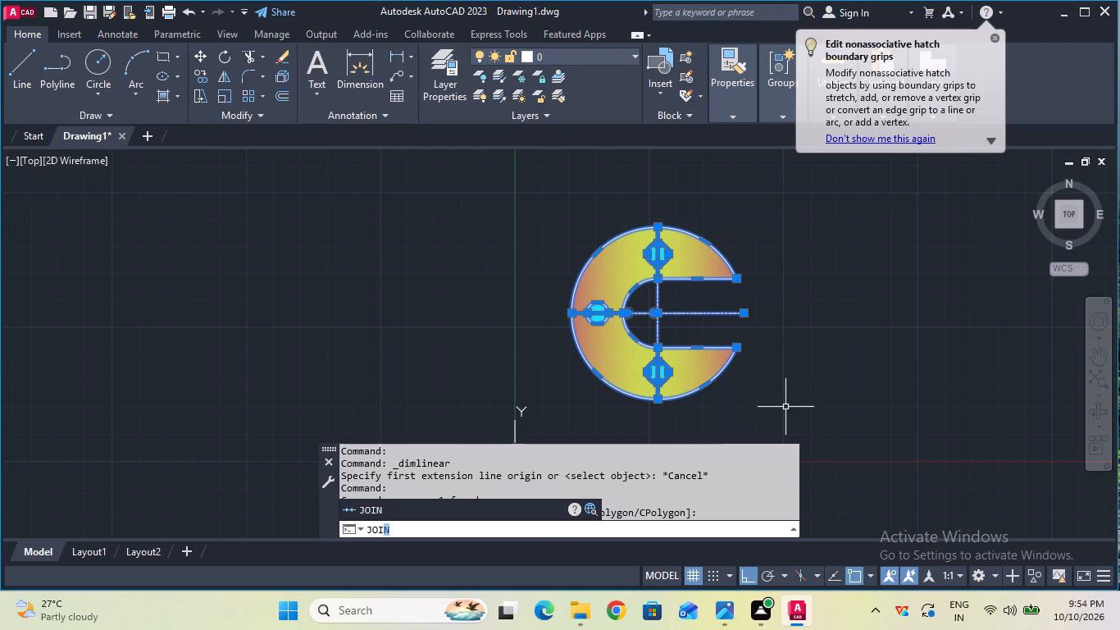
{"action": "left_click", "coordinate": [525, 512]}
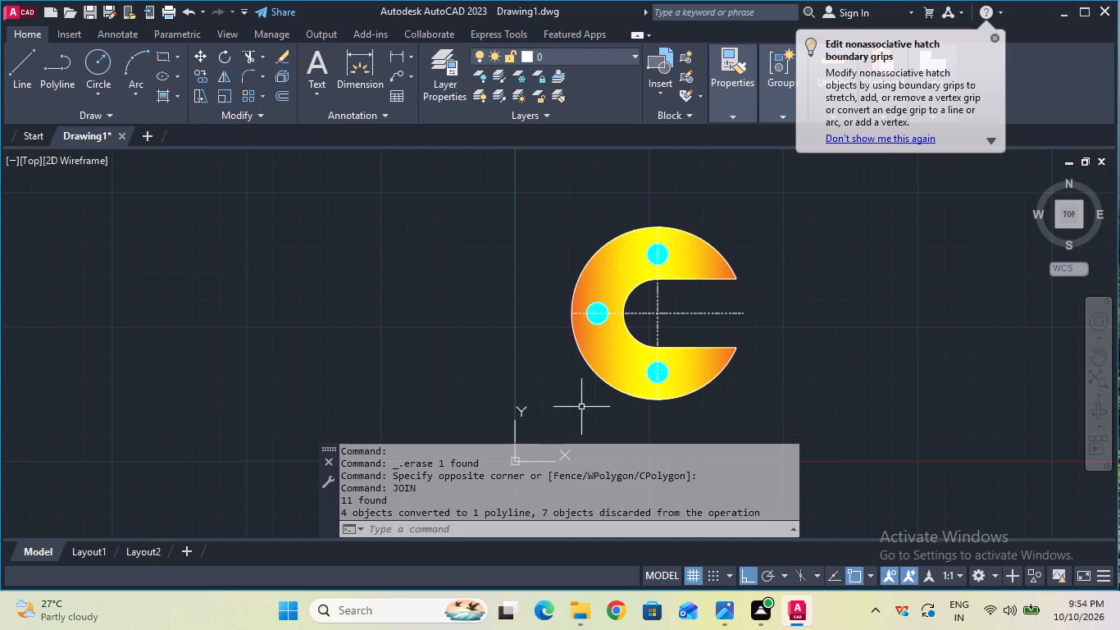
Add a vertical linear dimension between the centres of the top and bottom holes, placed beyond the slot's open end.
{"action": "scroll", "coordinate": [602, 372], "scroll_direction": "up", "scroll_amount": 1}
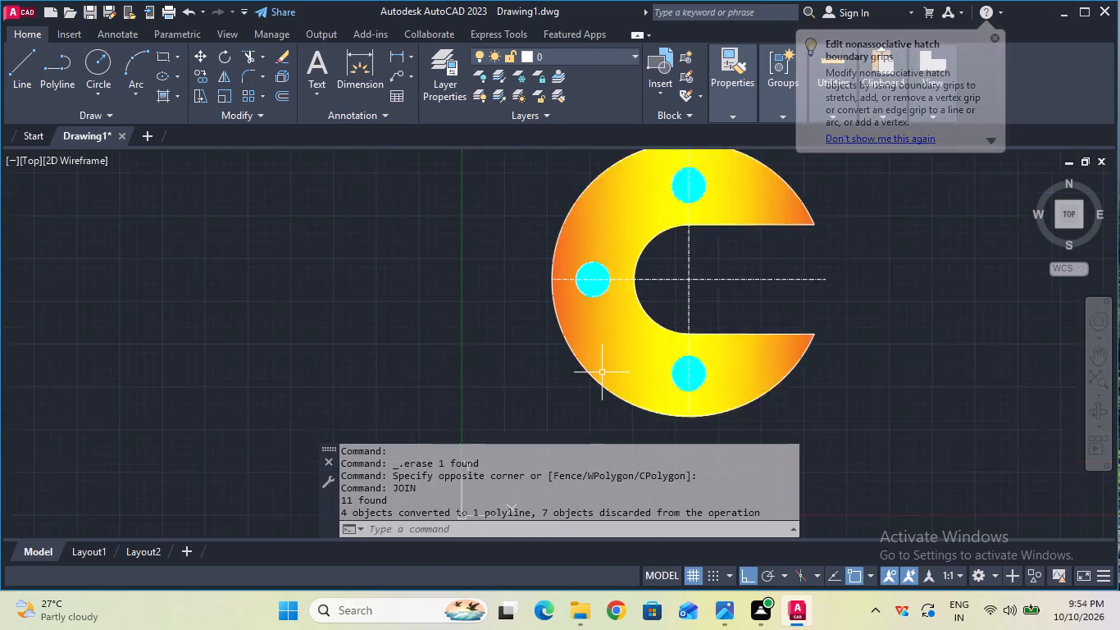
{"action": "scroll", "coordinate": [602, 372], "scroll_direction": "up", "scroll_amount": 1}
{"action": "scroll", "coordinate": [602, 372], "scroll_direction": "down", "scroll_amount": 1}
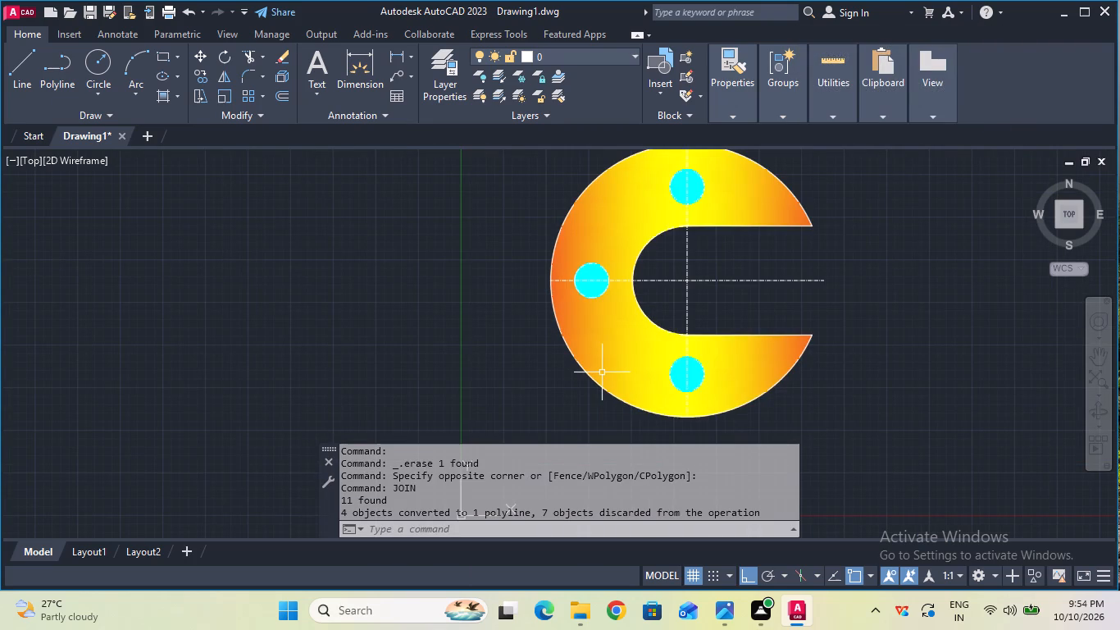
{"action": "scroll", "coordinate": [602, 372], "scroll_direction": "down", "scroll_amount": 1}
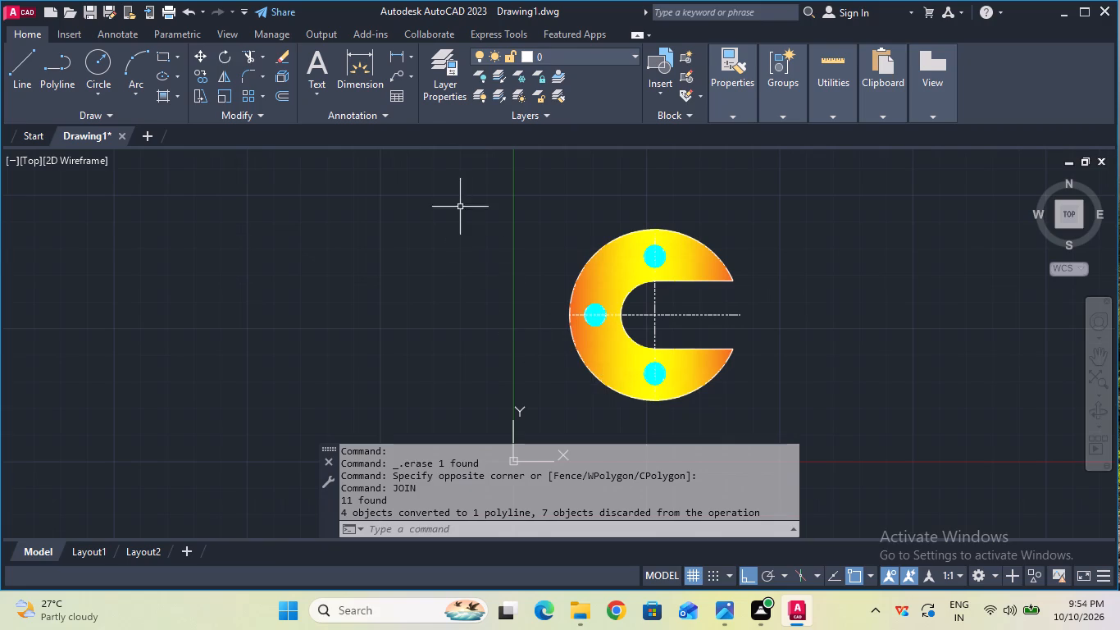
{"action": "left_click", "coordinate": [403, 62]}
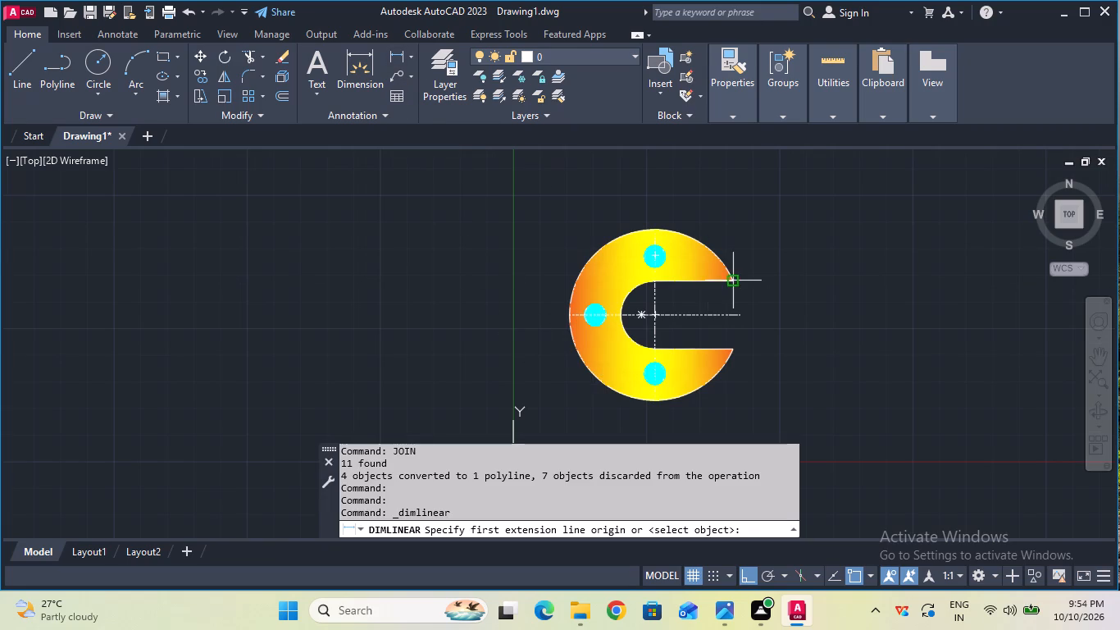
{"action": "left_click", "coordinate": [650, 255]}
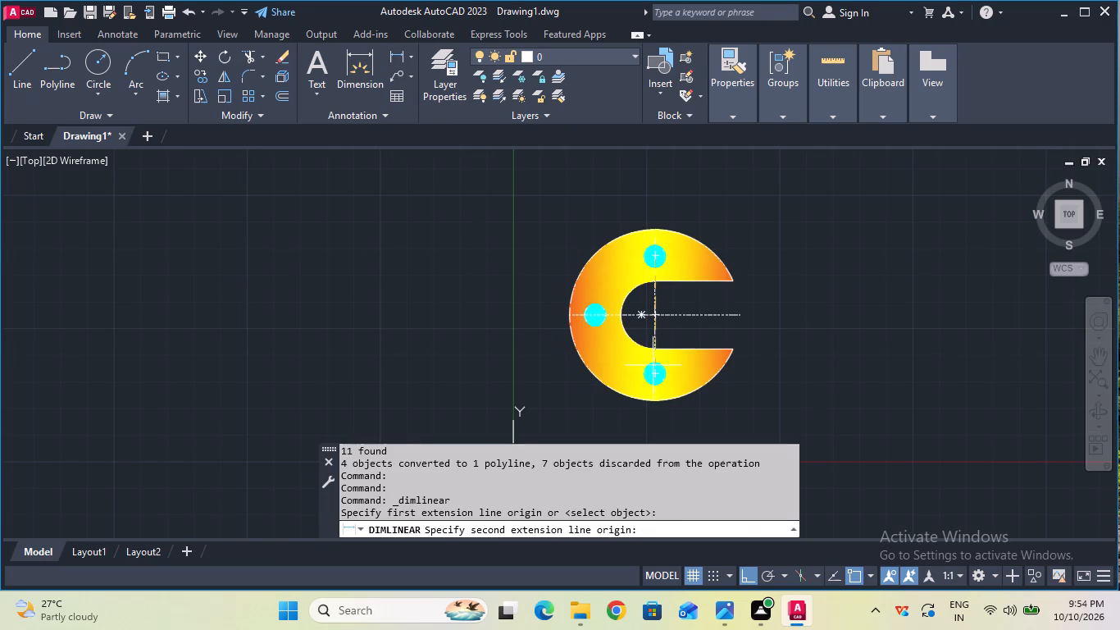
{"action": "left_click", "coordinate": [653, 371]}
{"action": "left_click", "coordinate": [776, 377]}
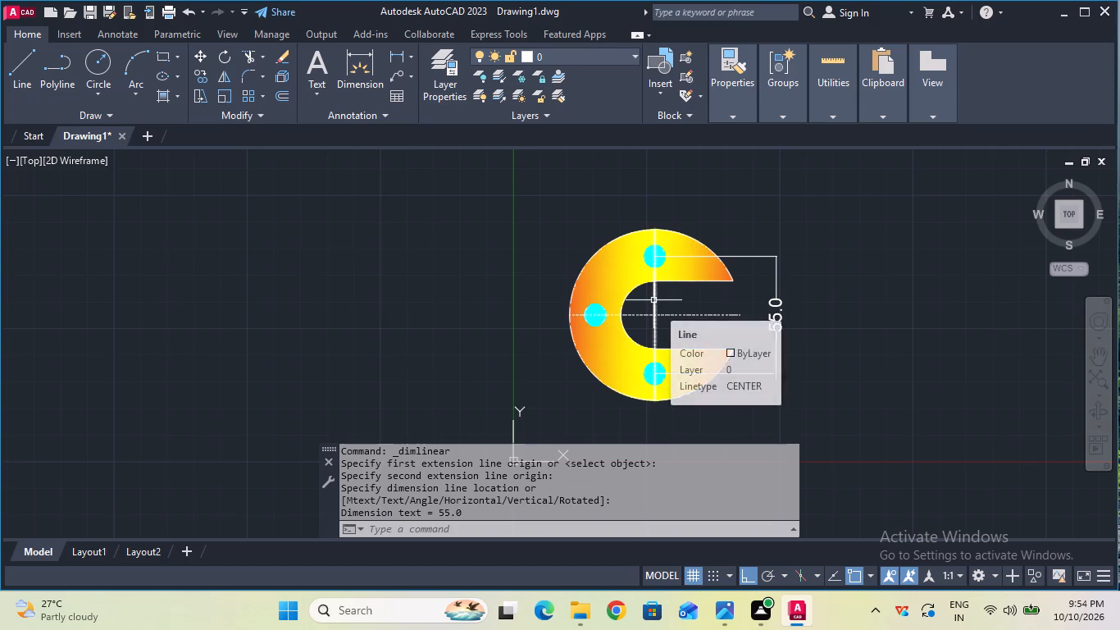
Add a horizontal linear dimension between the centres of the bottom hole and the leftmost hole, placed below the part.
{"action": "left_click", "coordinate": [416, 65]}
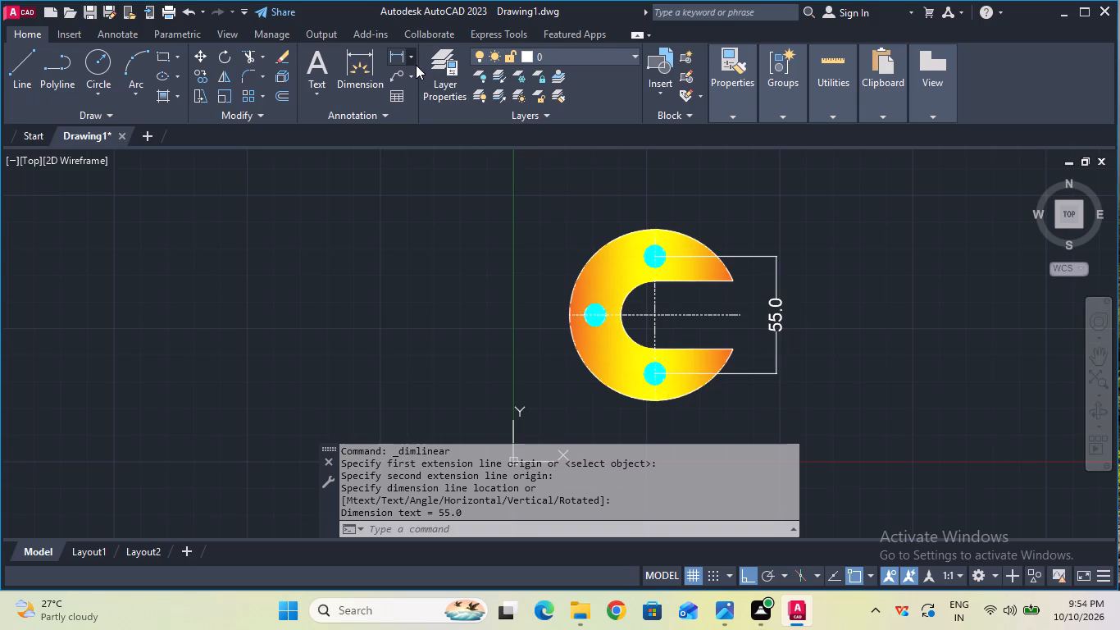
{"action": "left_click", "coordinate": [402, 54]}
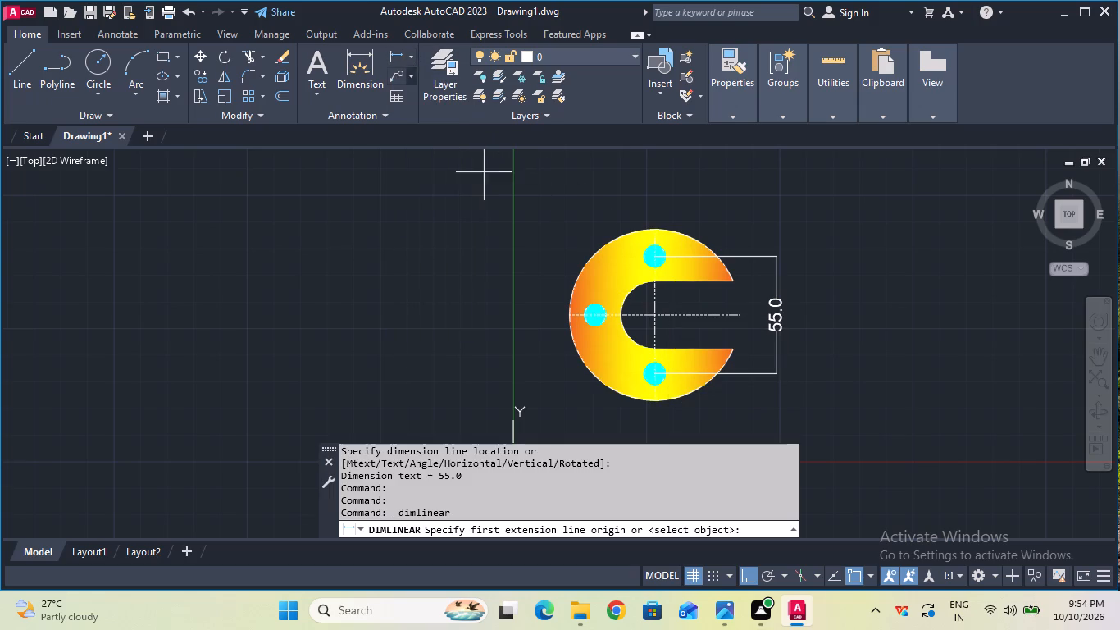
{"action": "left_click", "coordinate": [657, 373]}
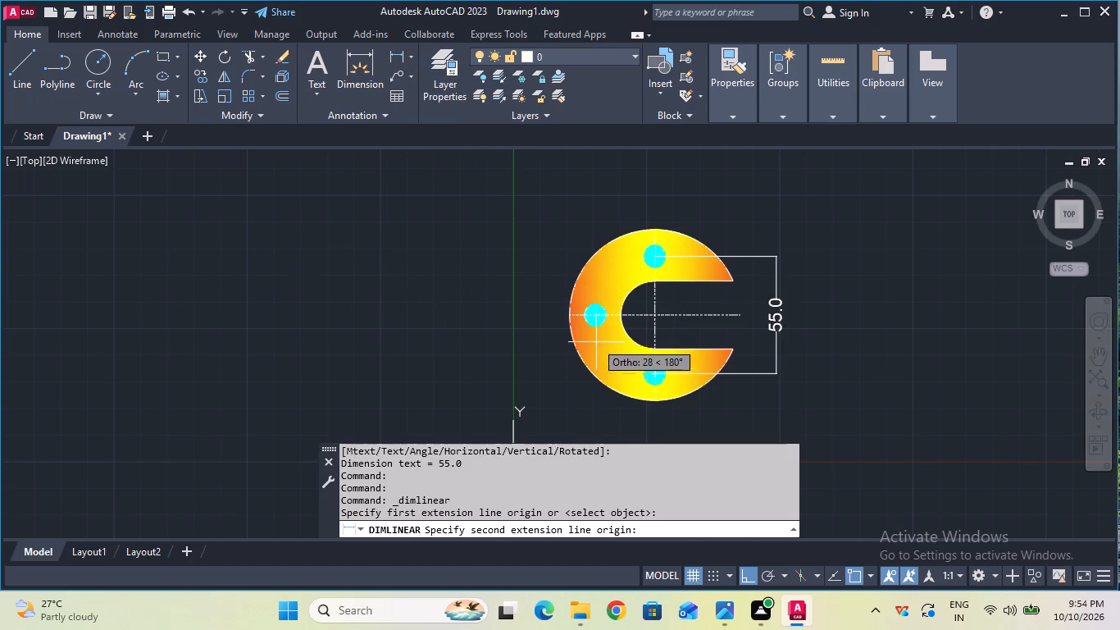
{"action": "left_click", "coordinate": [592, 314]}
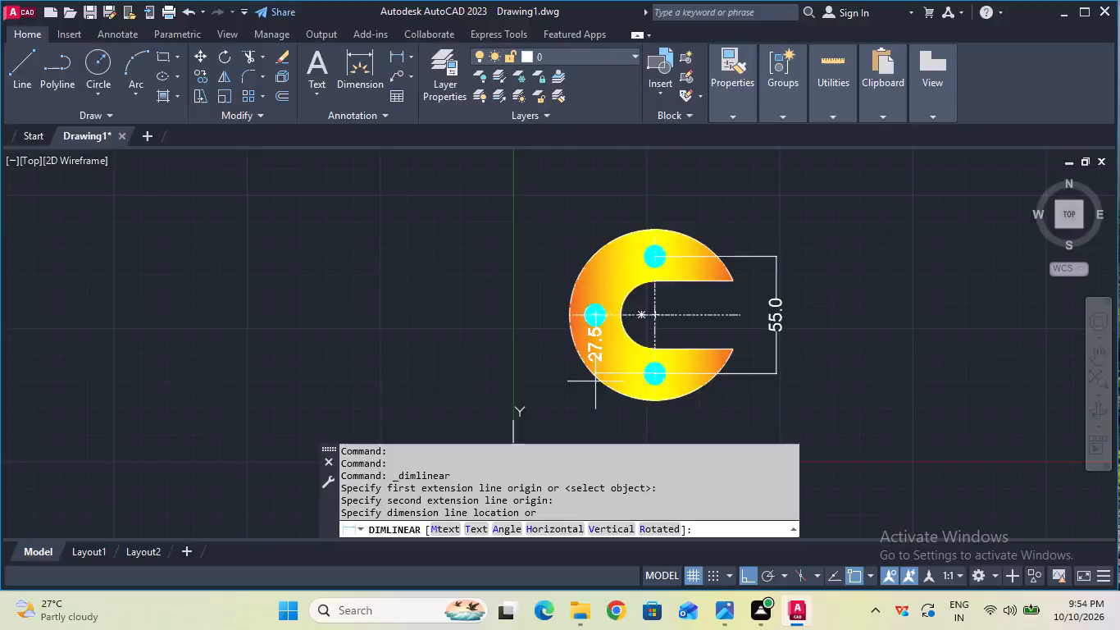
{"action": "left_click", "coordinate": [603, 418]}
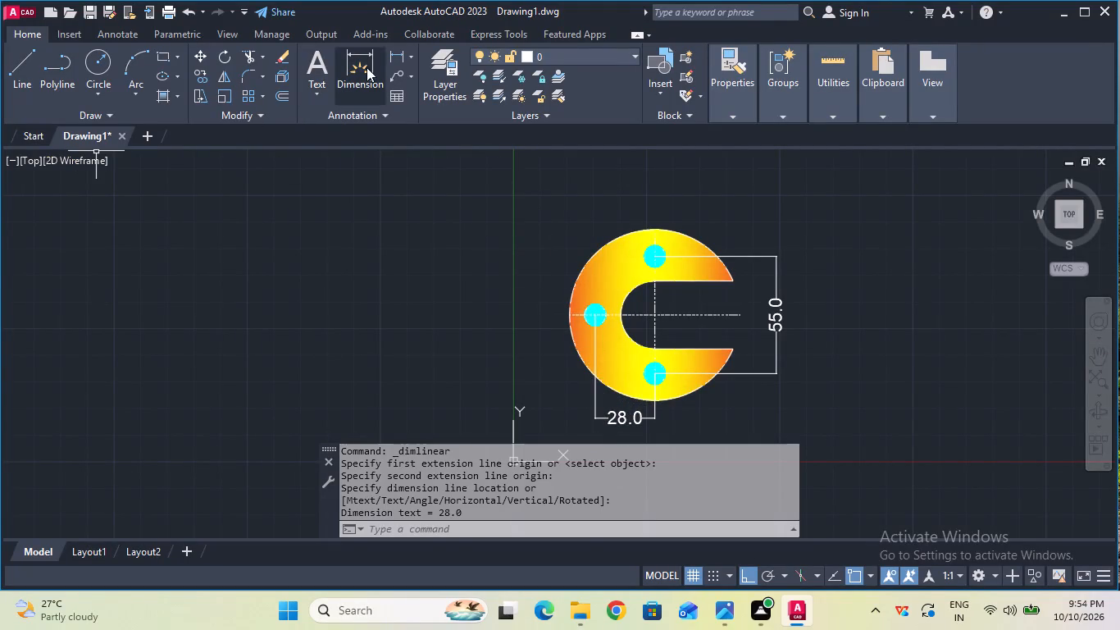
Add radius dimensions to the slot's inner arc and the part's outer arc, with their text outside the body.
{"action": "left_click", "coordinate": [409, 60]}
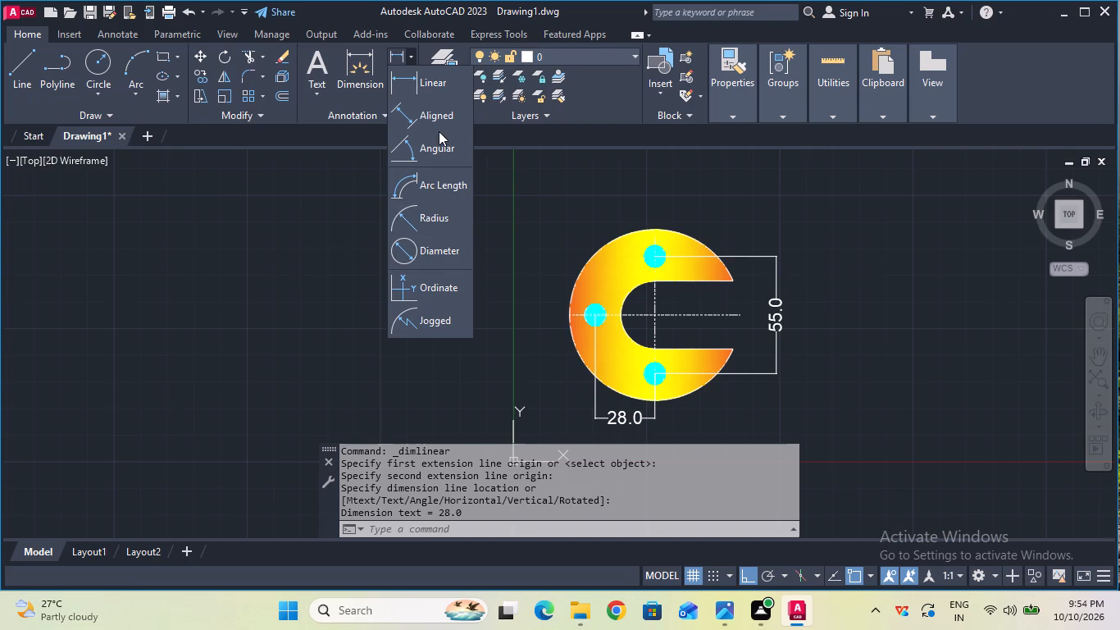
{"action": "left_click", "coordinate": [452, 209]}
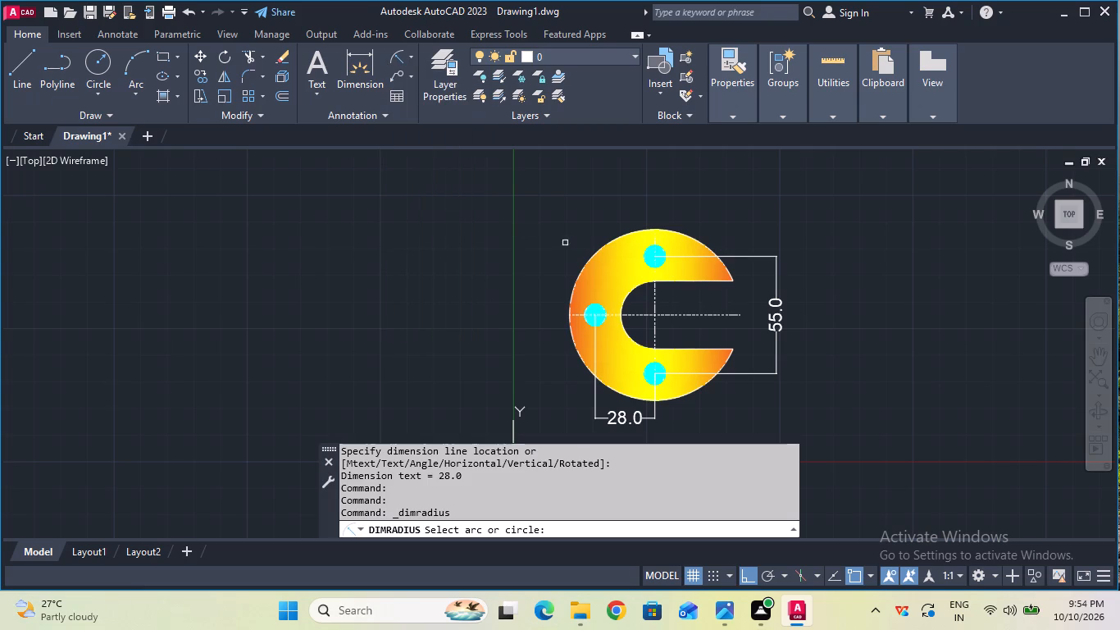
{"action": "left_click", "coordinate": [629, 296]}
{"action": "left_click", "coordinate": [558, 290]}
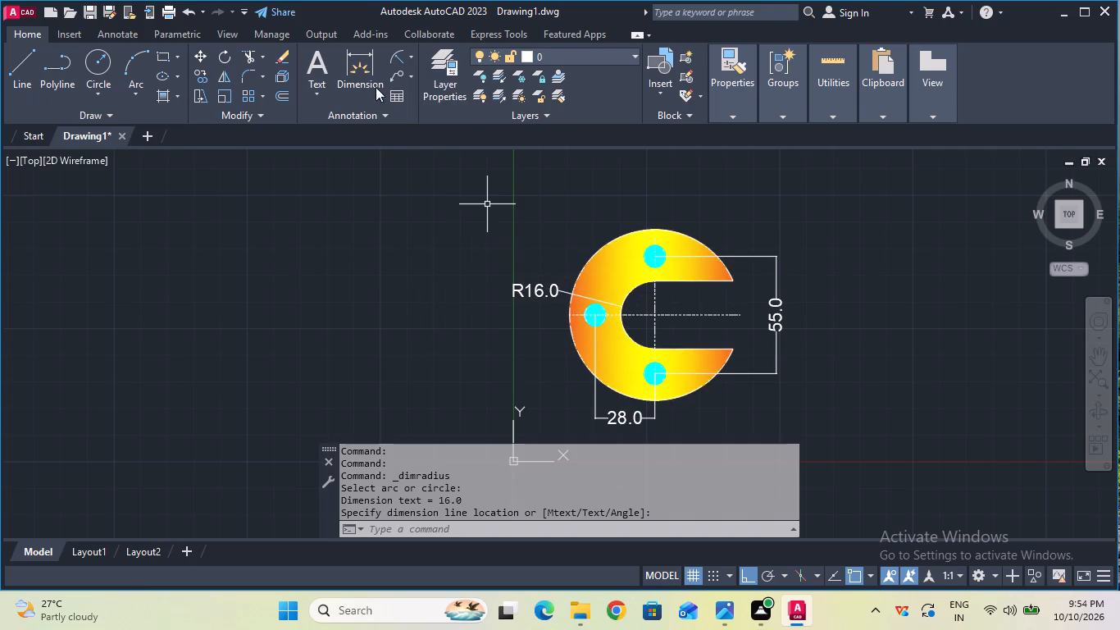
{"action": "left_click", "coordinate": [392, 55]}
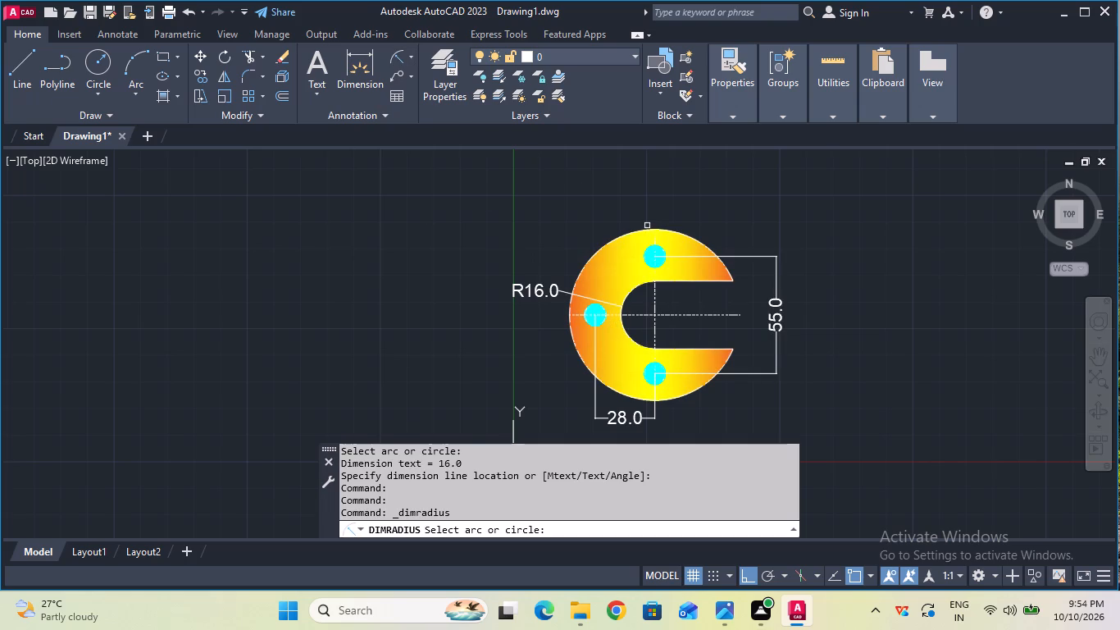
{"action": "left_click", "coordinate": [684, 235]}
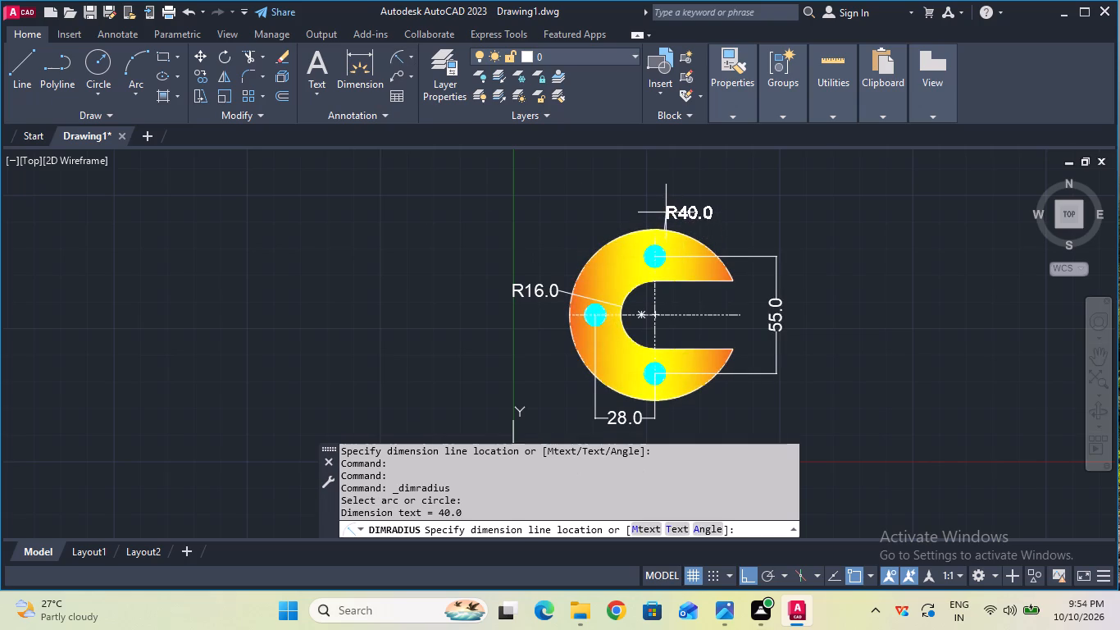
{"action": "left_click", "coordinate": [665, 211]}
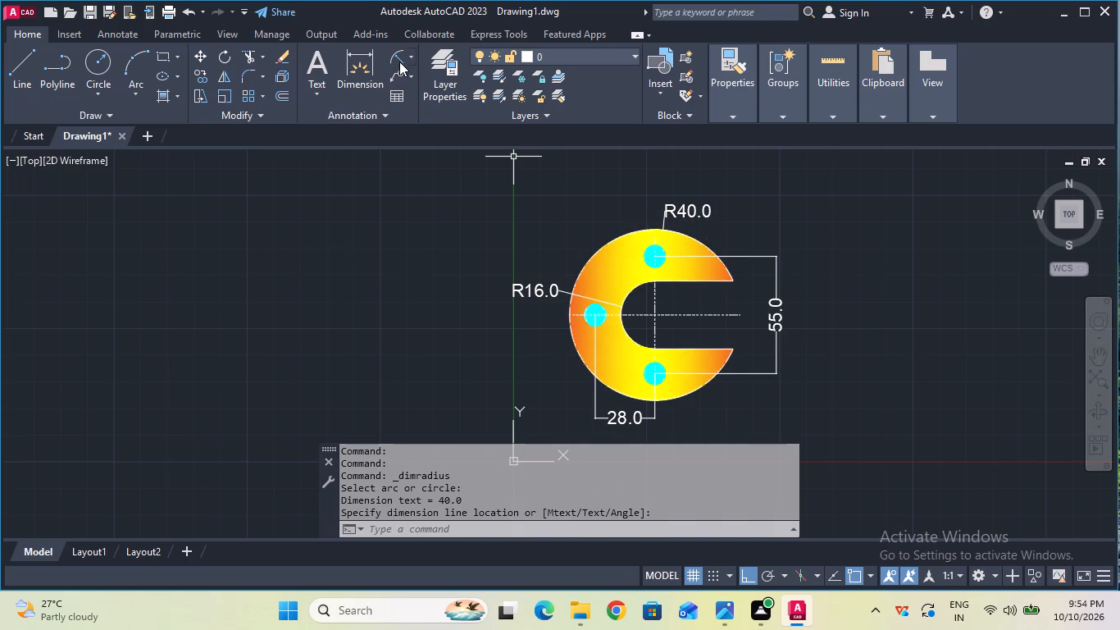
Add a radius dimension to the top hole, with its text outside the body at the upper left.
{"action": "left_click", "coordinate": [399, 62]}
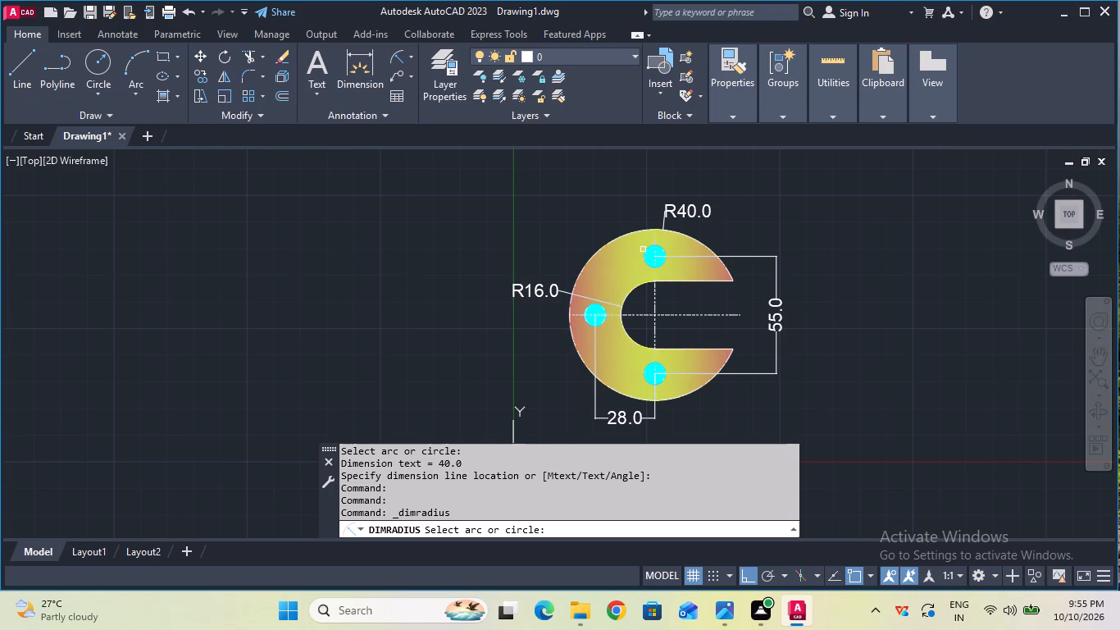
{"action": "left_click", "coordinate": [646, 252]}
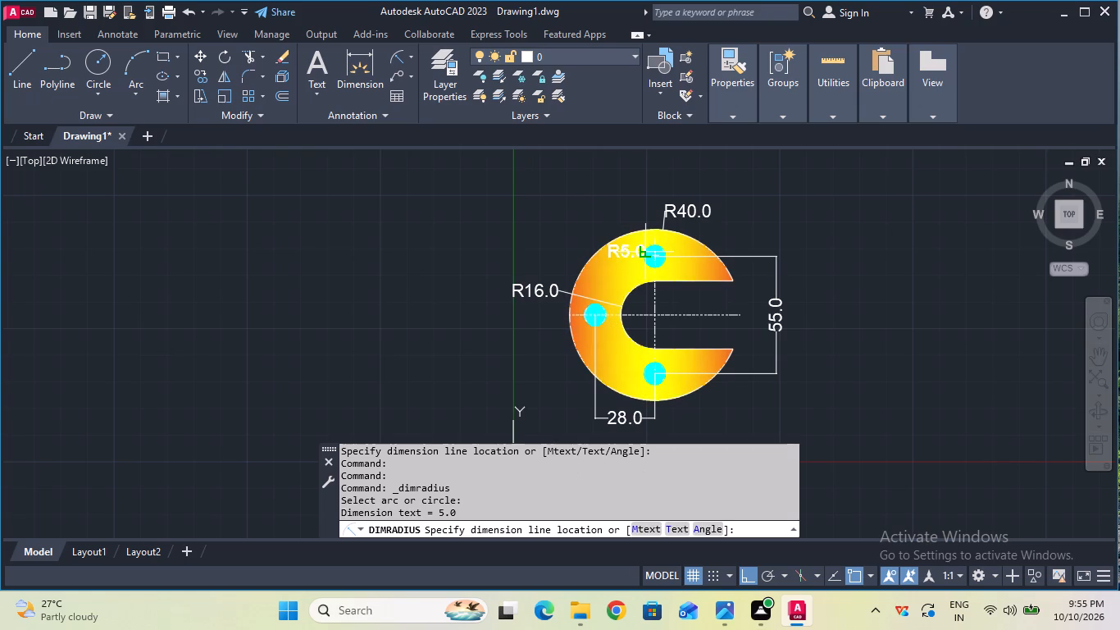
{"action": "left_click", "coordinate": [604, 224]}
{"action": "scroll", "coordinate": [539, 181], "scroll_direction": "down", "scroll_amount": 1}
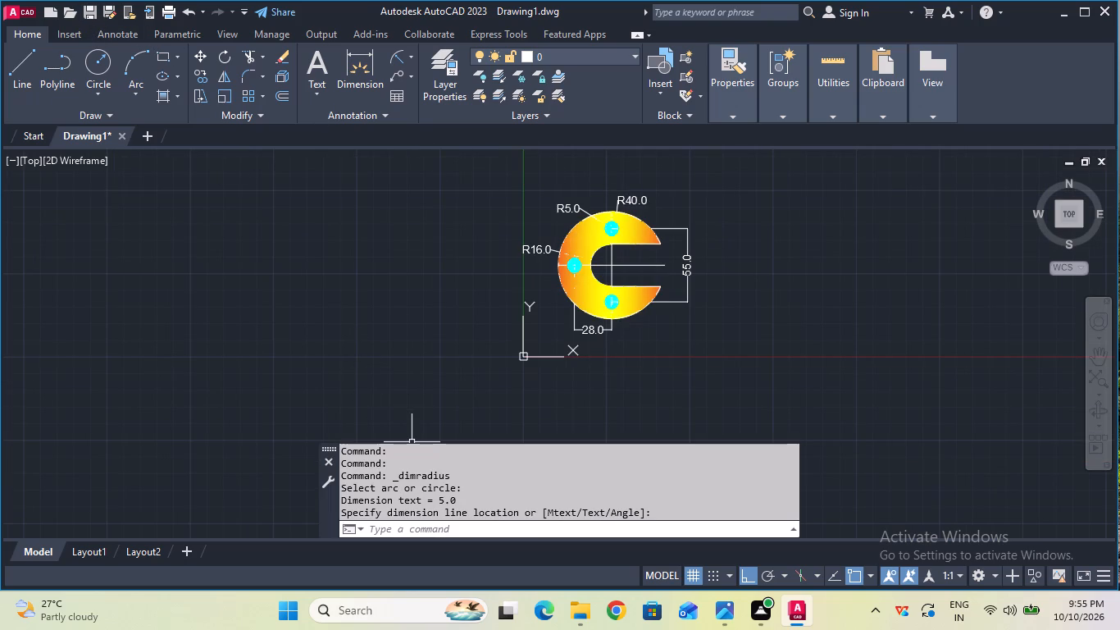
Run the LOGFILEOFF command.
{"action": "left_click", "coordinate": [440, 518]}
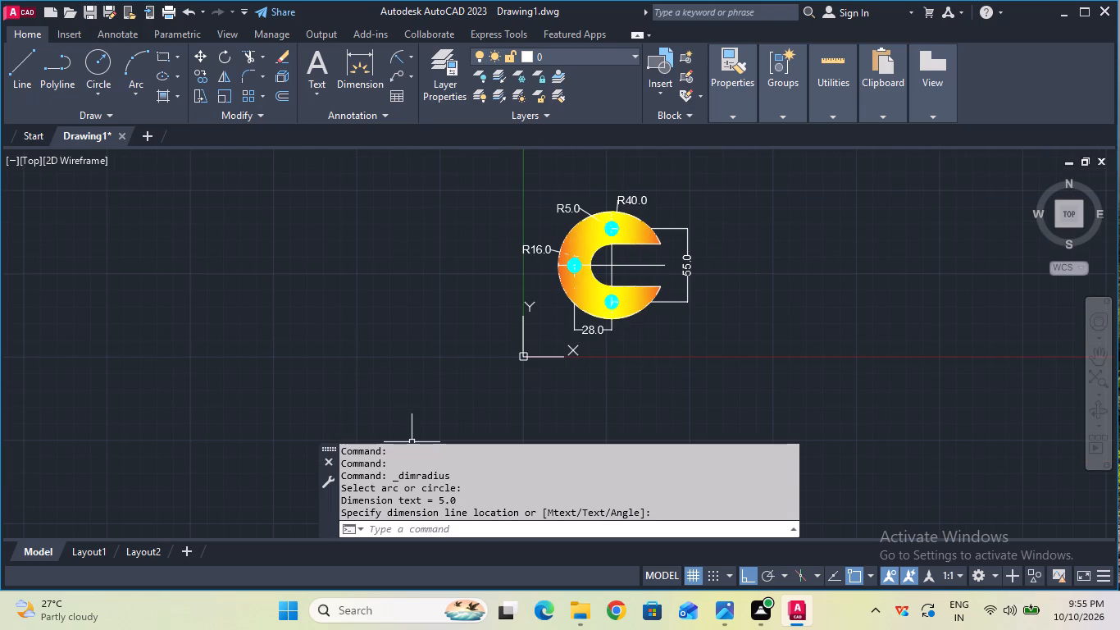
{"action": "left_click", "coordinate": [440, 527]}
{"action": "type", "text": "lo"}
{"action": "left_click", "coordinate": [407, 413]}
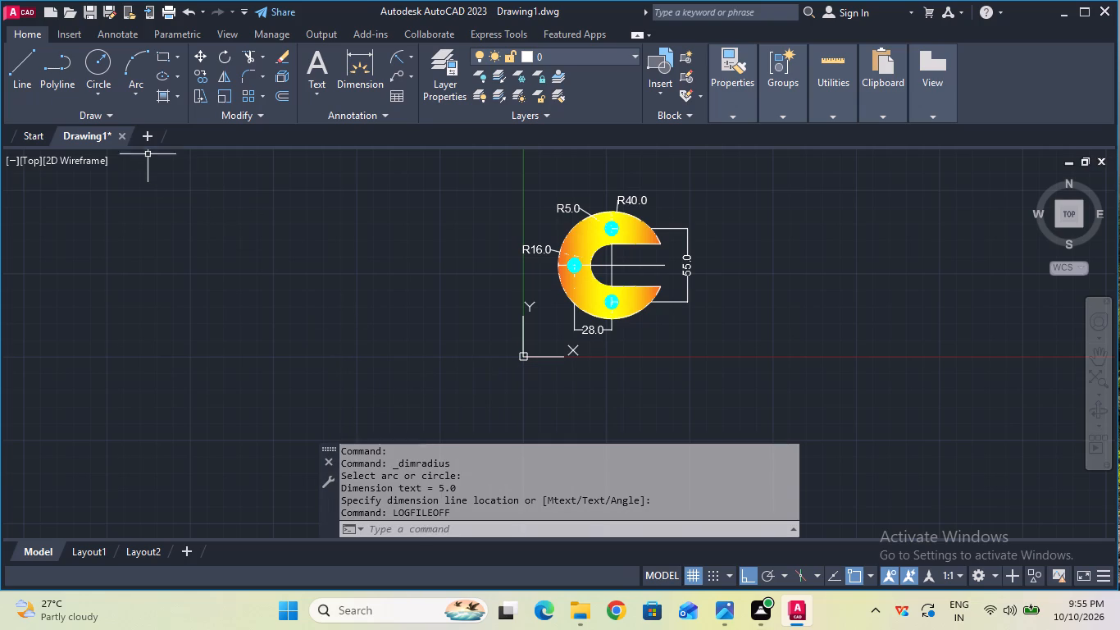
Save the drawing in Documents under the file name Horse-Shoe Washer as an AutoCAD 2018 drawing.
{"action": "left_click", "coordinate": [87, 21]}
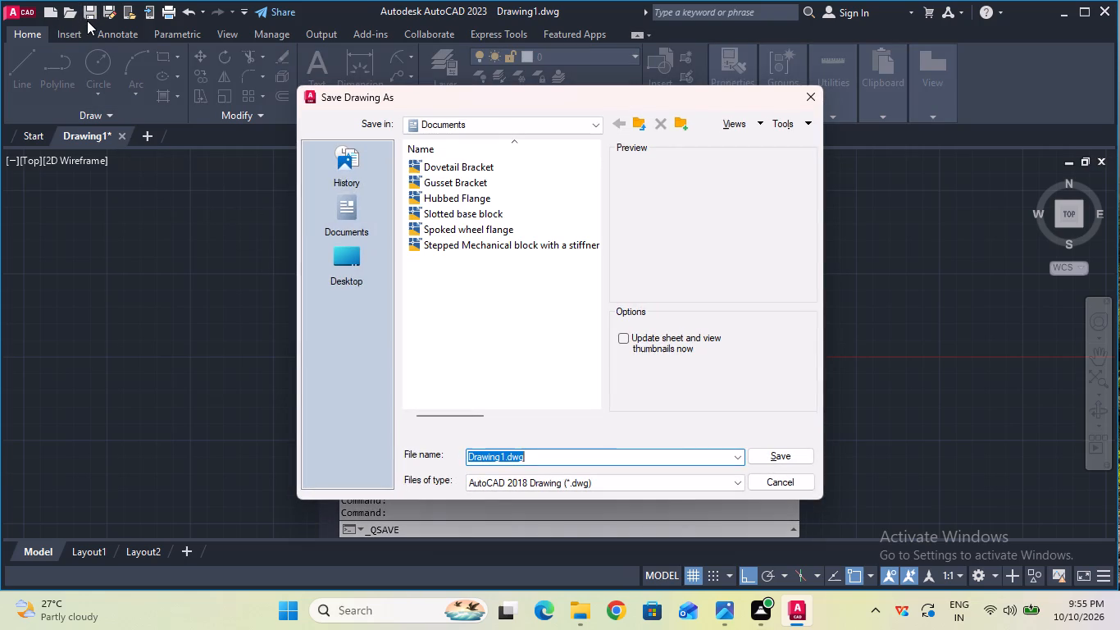
{"action": "key", "text": "BackSpace"}
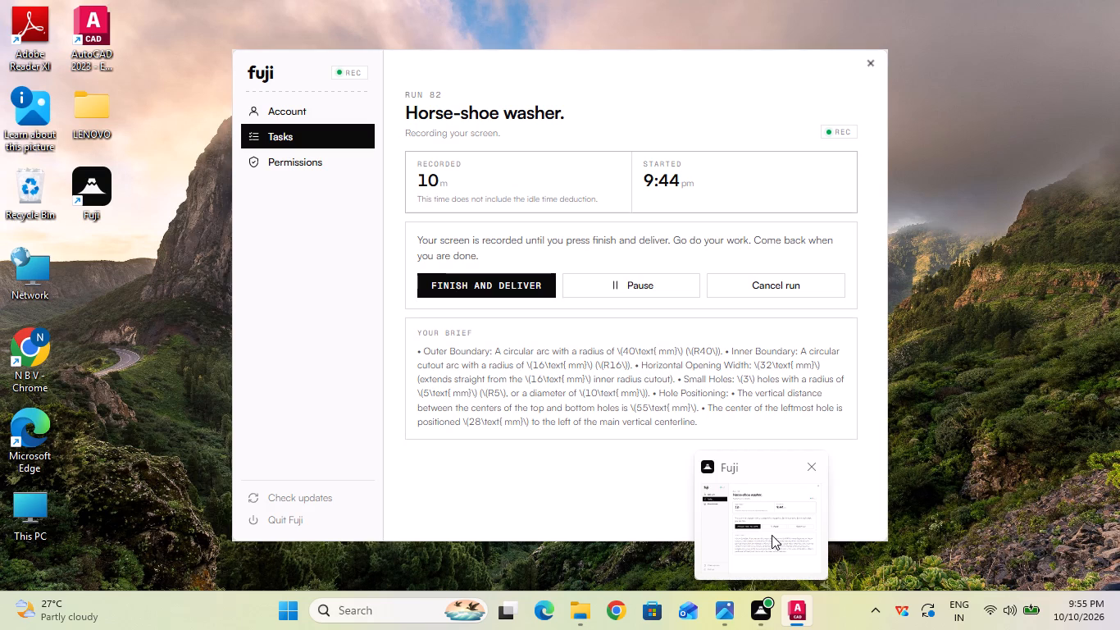
{"action": "left_click", "coordinate": [494, 453]}
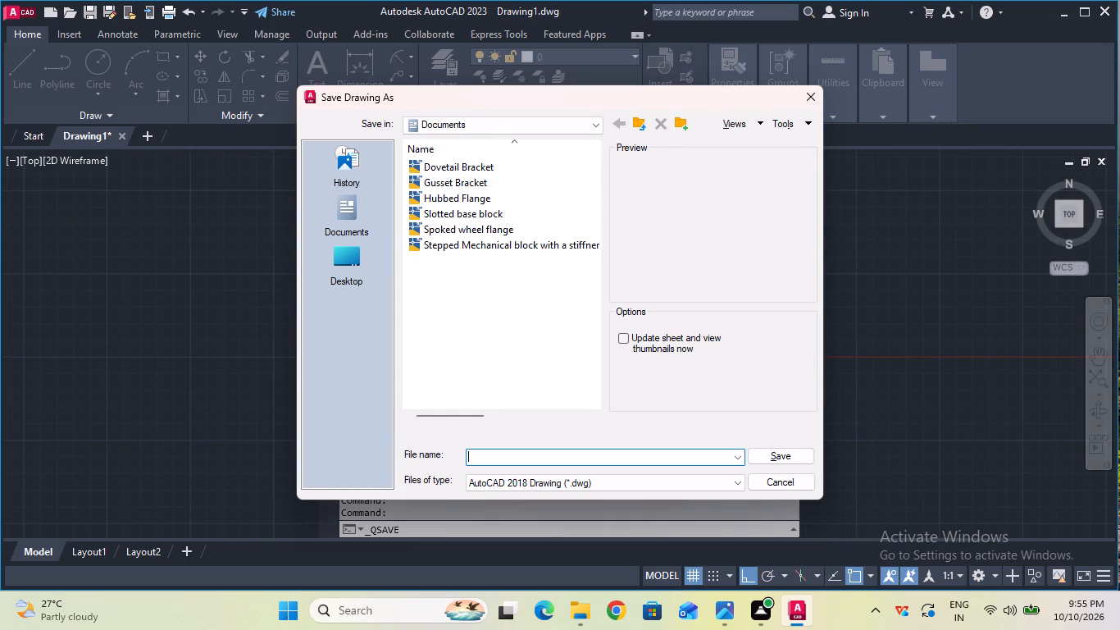
{"action": "key", "text": "h"}
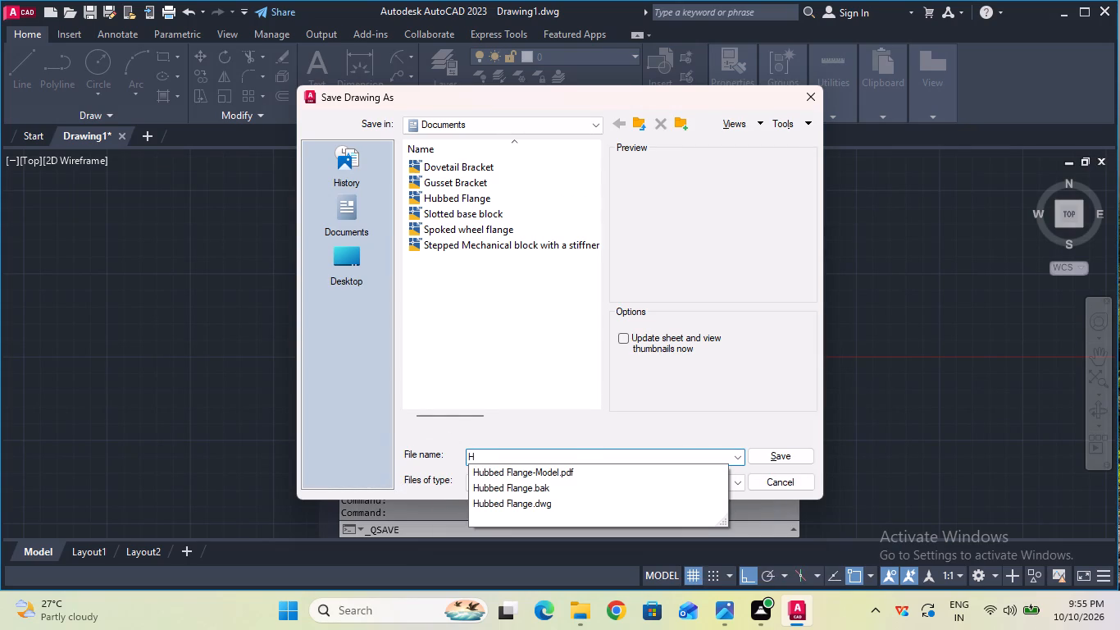
{"action": "type", "text": "orse"}
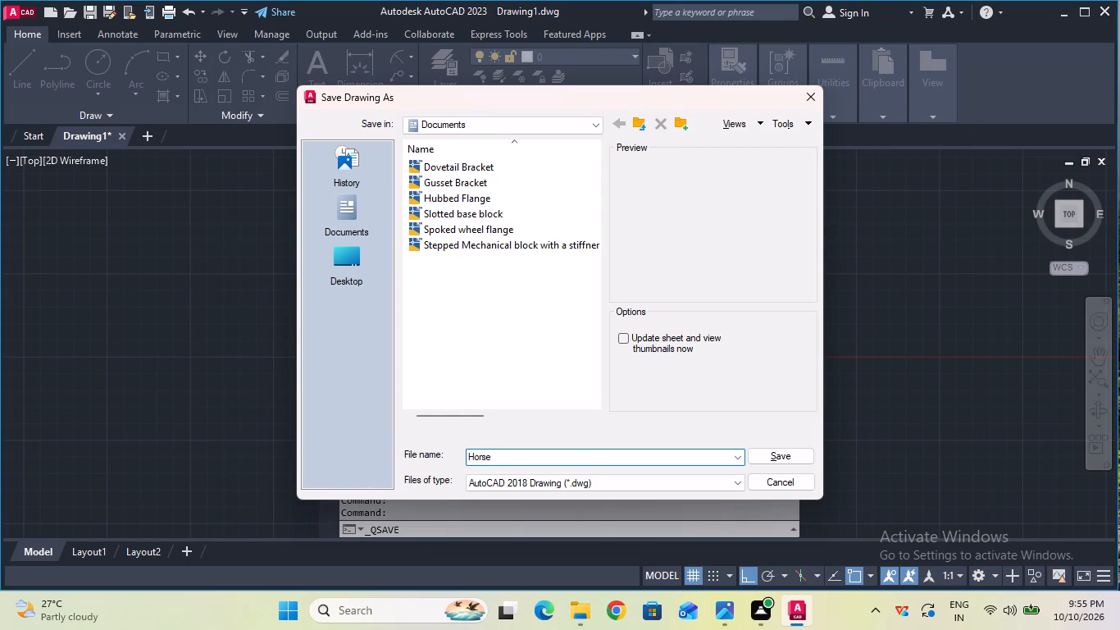
{"action": "key", "text": "minus"}
{"action": "key", "text": "s"}
{"action": "type", "text": "hoe"}
{"action": "key", "text": "space"}
{"action": "key", "text": "w"}
{"action": "type", "text": "as"}
{"action": "type", "text": "her"}
{"action": "left_click", "coordinate": [756, 448]}
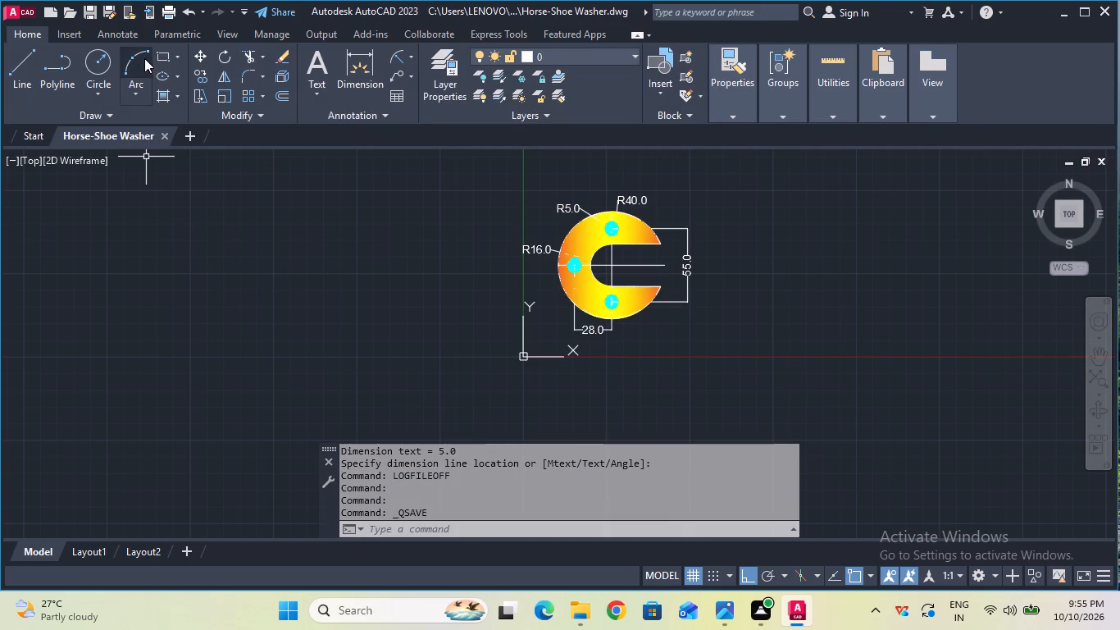
Set up a plot on ISO A4 (297.00 x 210.00 MM), centred, with a window area enclosing the washer and all its dimensions.
{"action": "left_click", "coordinate": [163, 11]}
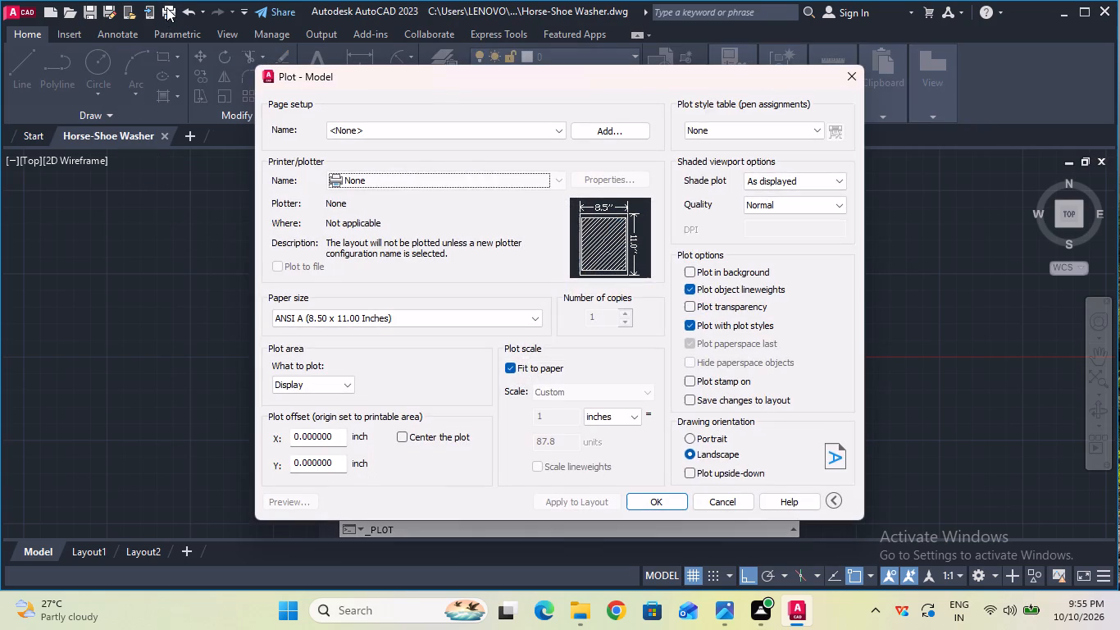
{"action": "left_click", "coordinate": [458, 304]}
{"action": "left_click", "coordinate": [460, 317]}
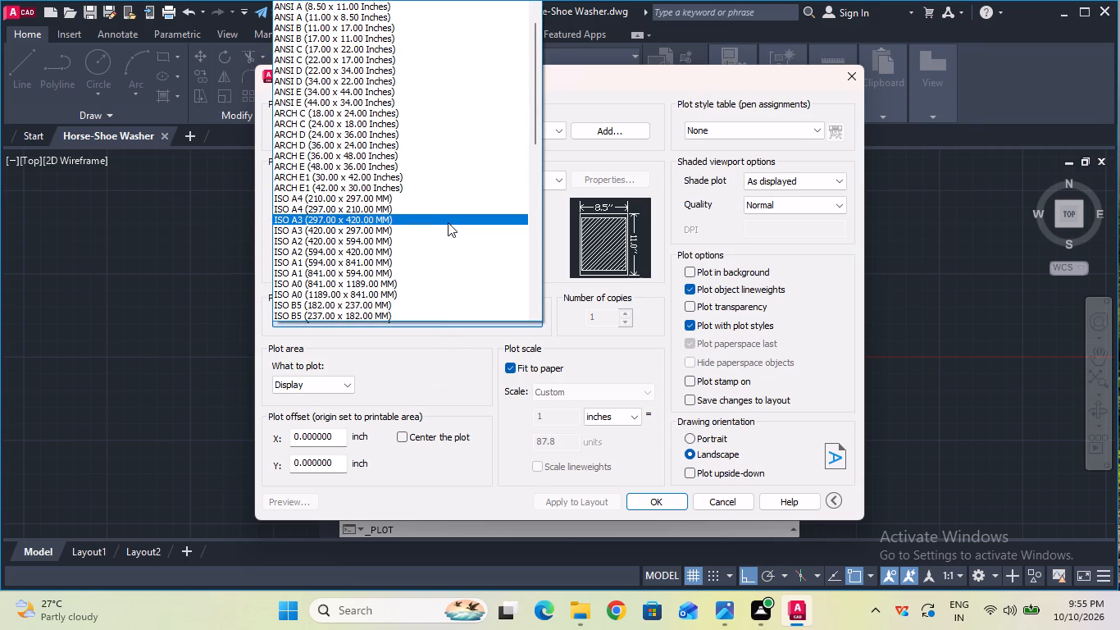
{"action": "left_click", "coordinate": [463, 210]}
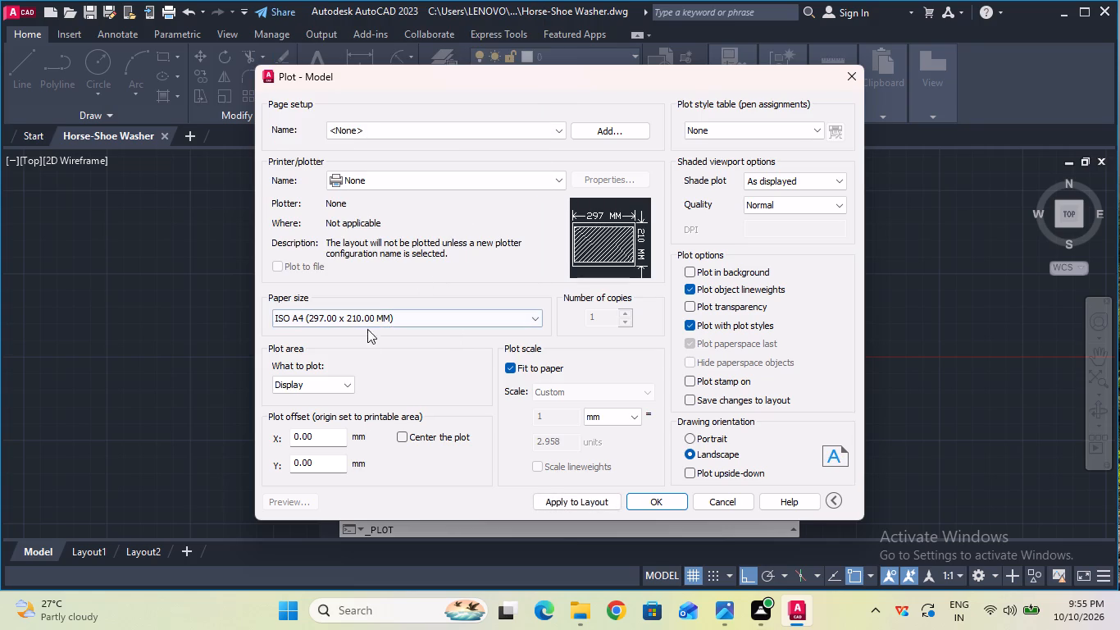
{"action": "left_click", "coordinate": [407, 439]}
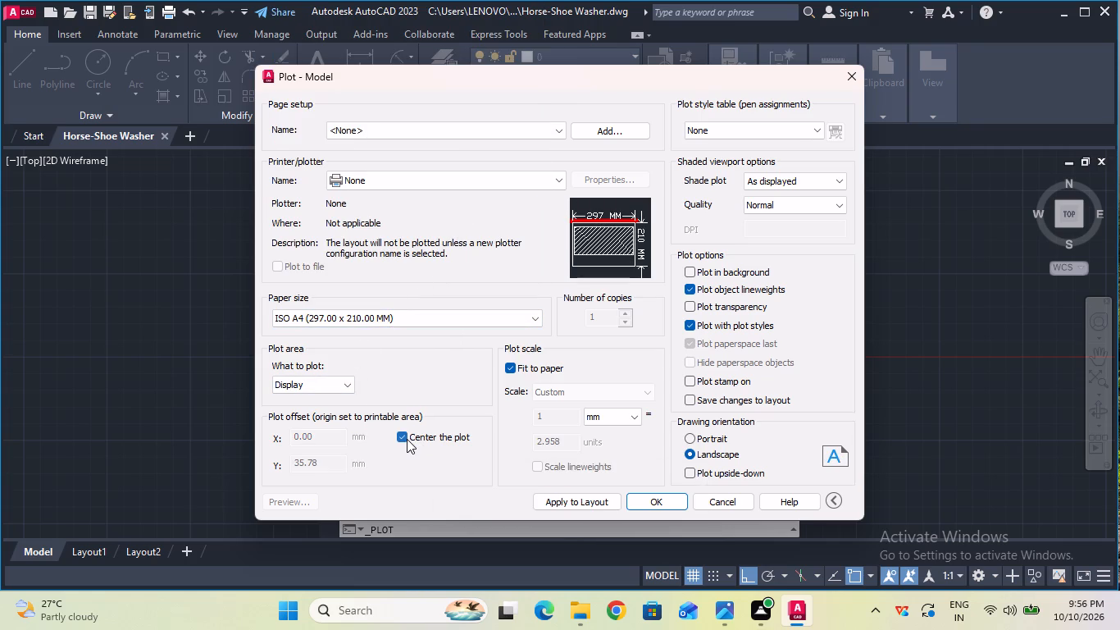
{"action": "left_click", "coordinate": [350, 386]}
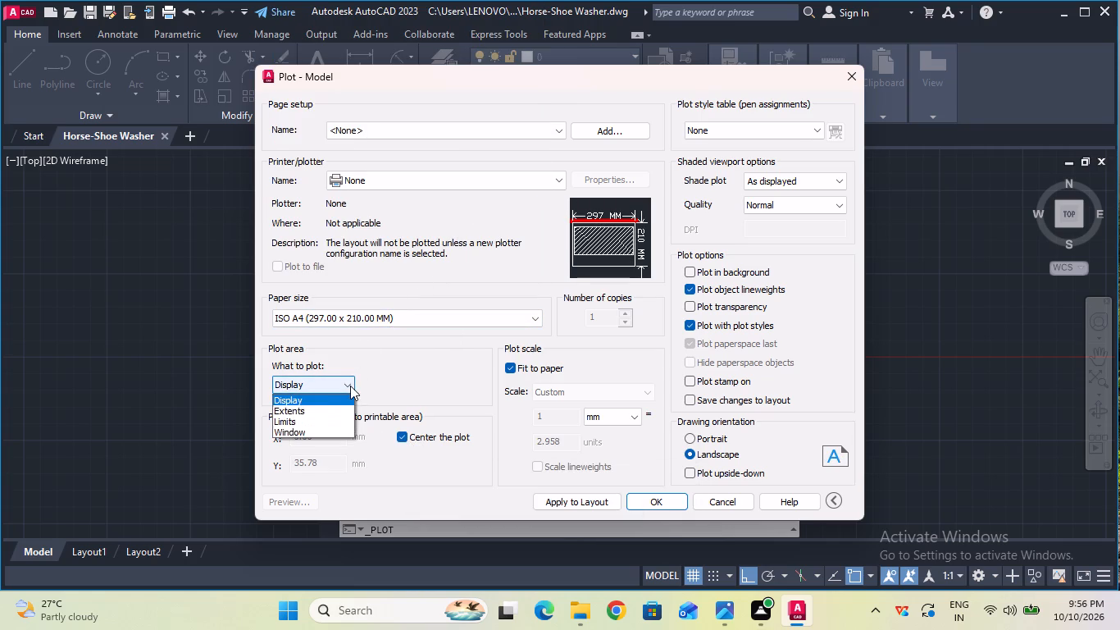
{"action": "left_click", "coordinate": [312, 431]}
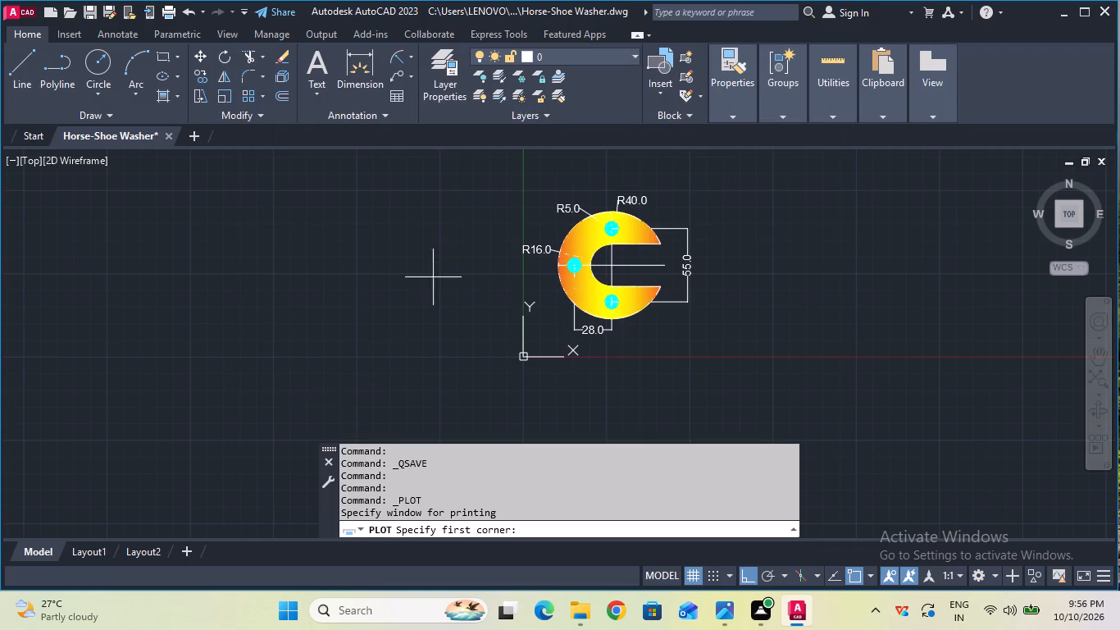
{"action": "left_click", "coordinate": [503, 164]}
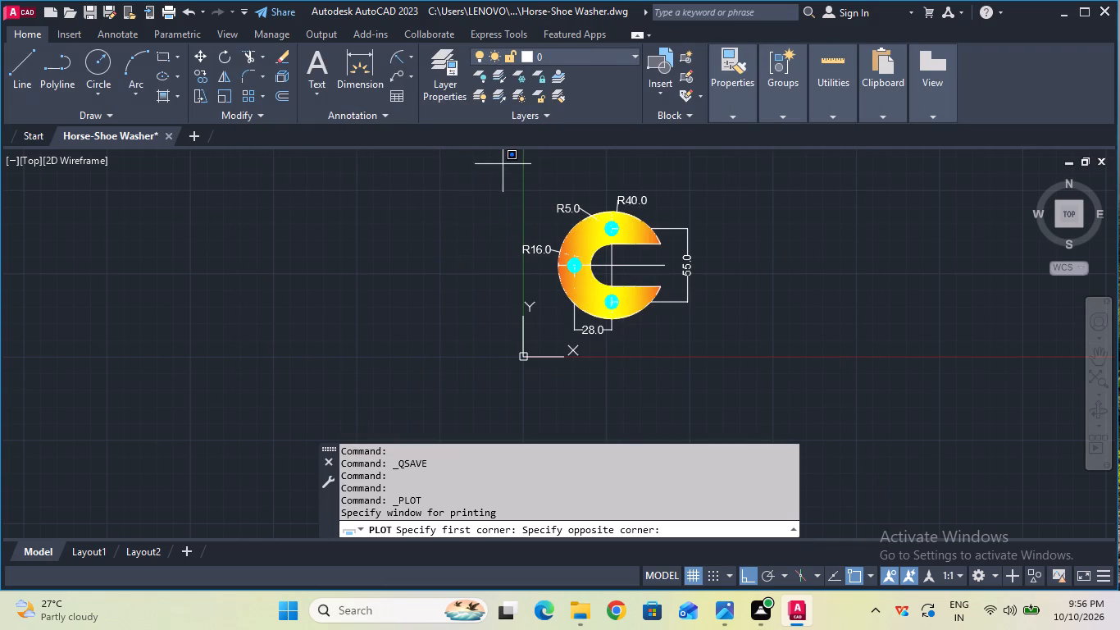
{"action": "left_click", "coordinate": [718, 341]}
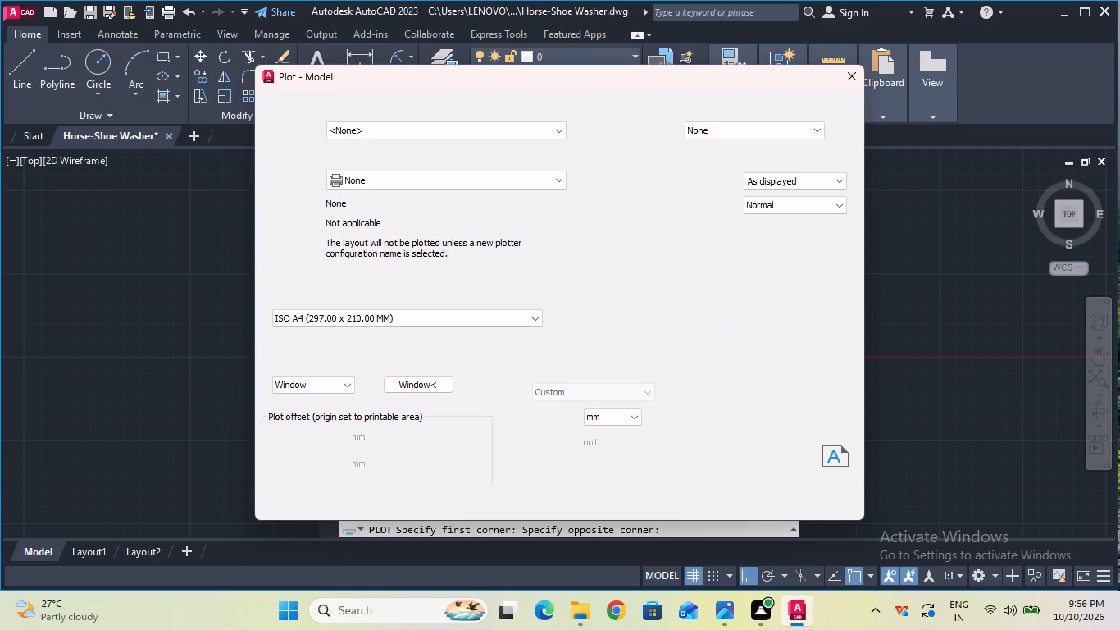
Plot with DWG To PDF.pc3 and save the output in Documents as Horse-Shoe Washer-Model.pdf.
{"action": "left_click", "coordinate": [508, 185]}
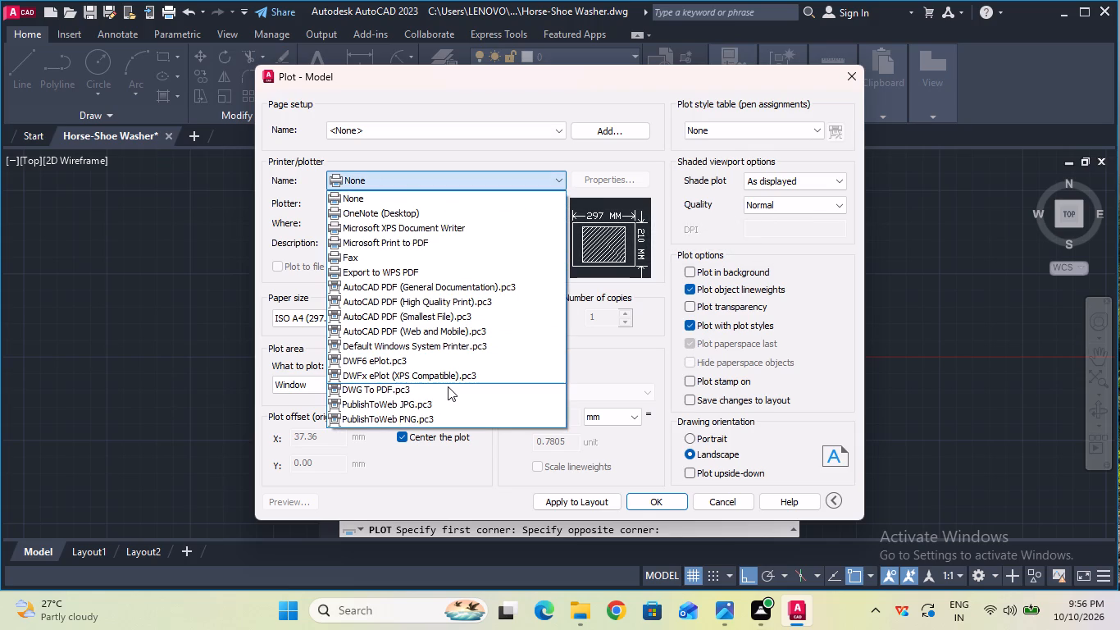
{"action": "left_click", "coordinate": [448, 388]}
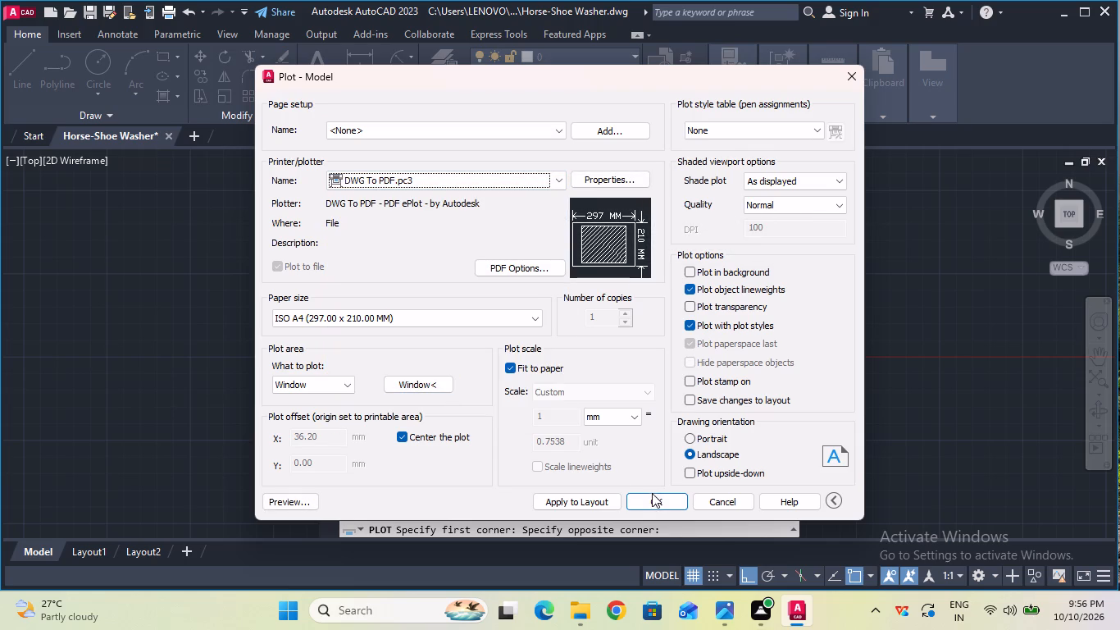
{"action": "left_click", "coordinate": [652, 494]}
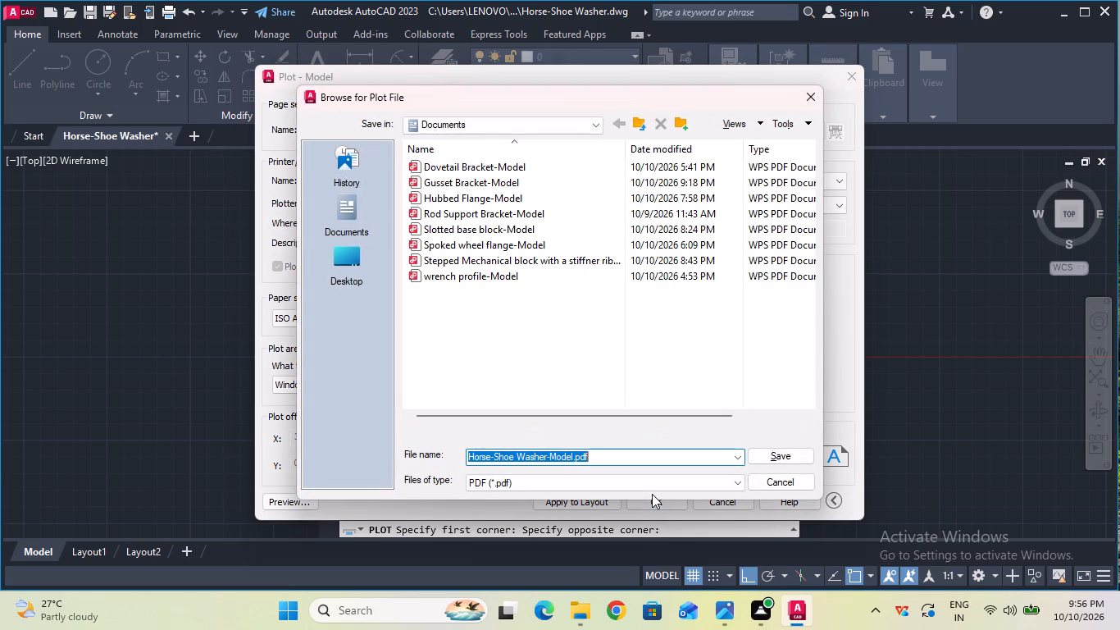
{"action": "left_click", "coordinate": [757, 459]}
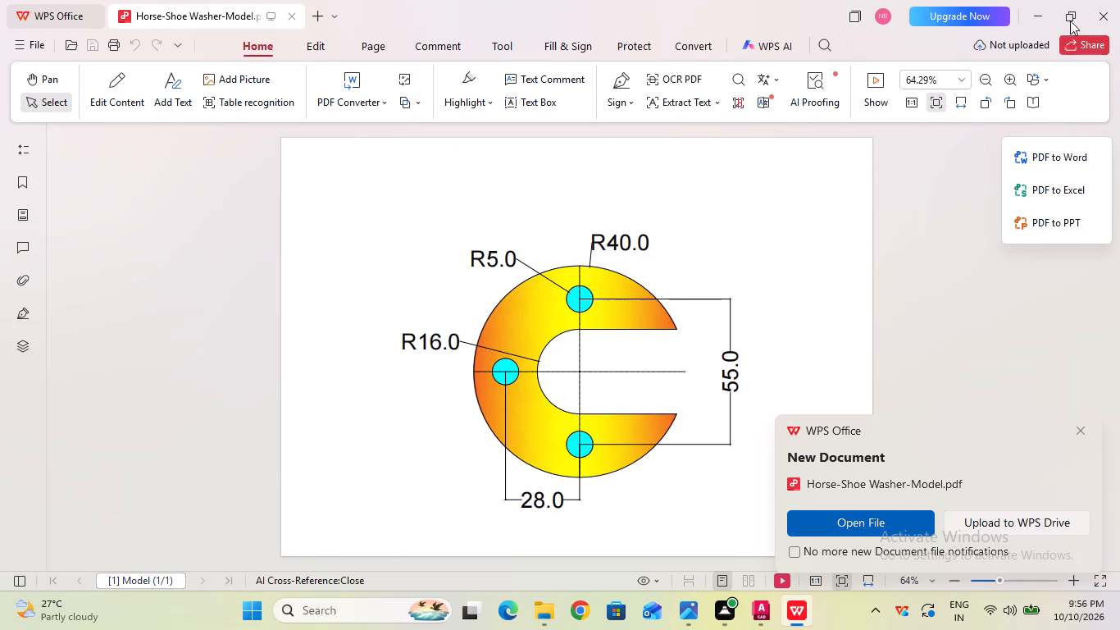
Close the plotted PDF in WPS Office and quit AutoCAD, answering the closing prompt.
{"action": "left_click", "coordinate": [1091, 9]}
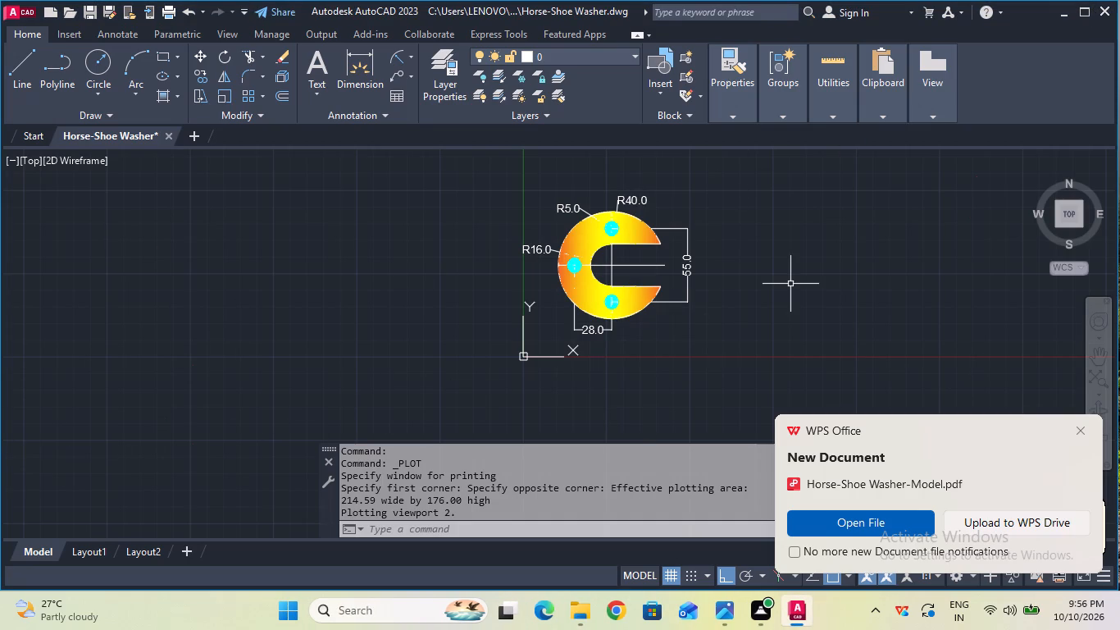
{"action": "left_click", "coordinate": [1100, 11]}
{"action": "left_click", "coordinate": [517, 332]}
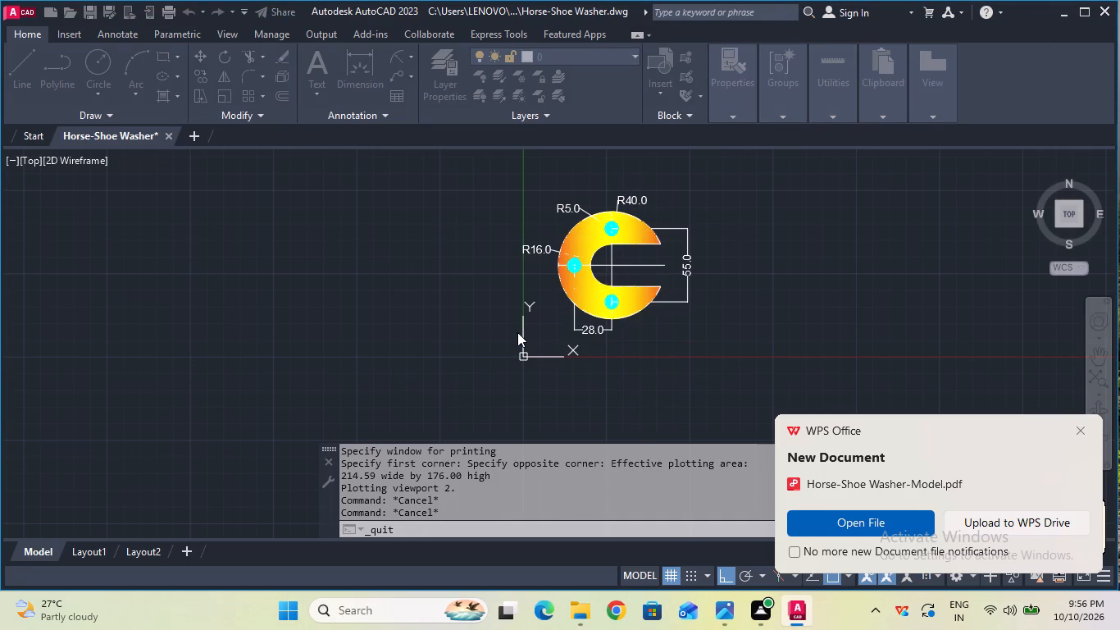